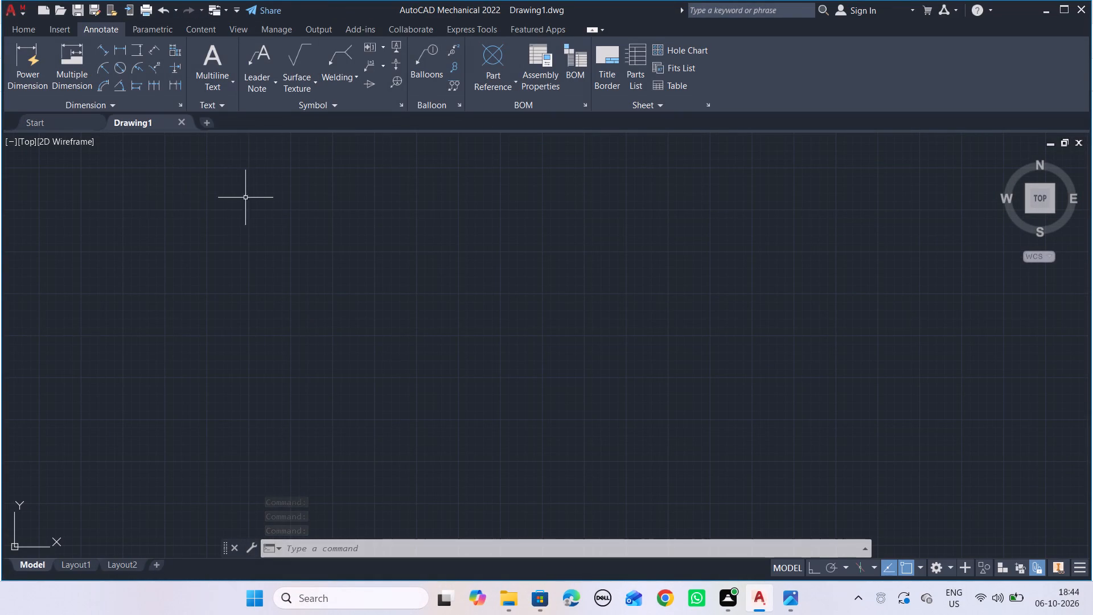
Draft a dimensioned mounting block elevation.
Examine the part's dimensions in the AUTOCAD_7.png reference image in Photos, and return to the AutoCAD drawing.
click(786, 594)
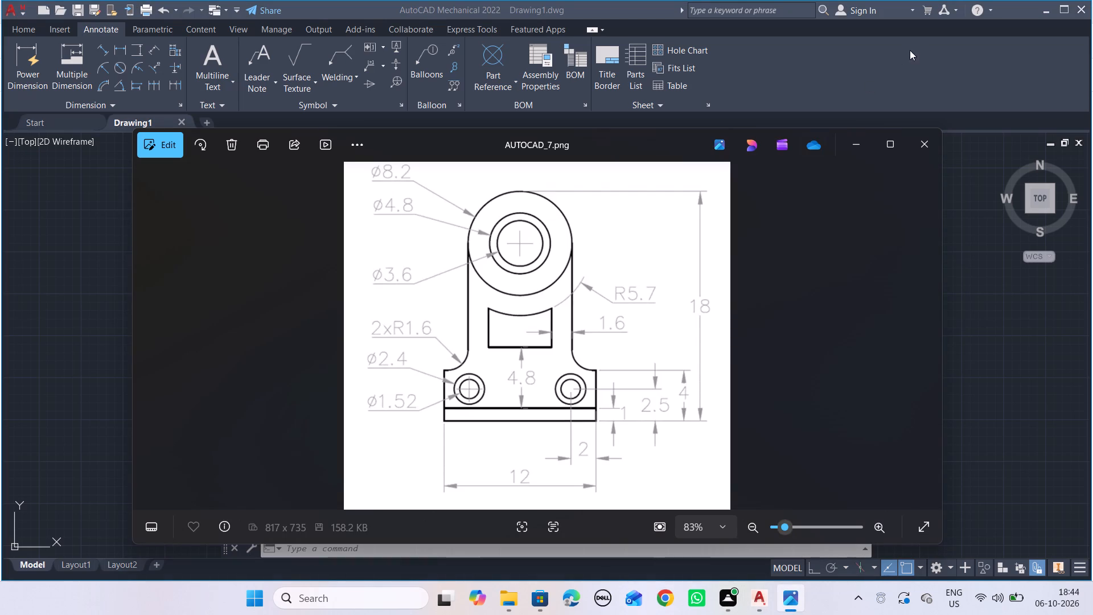
click(890, 136)
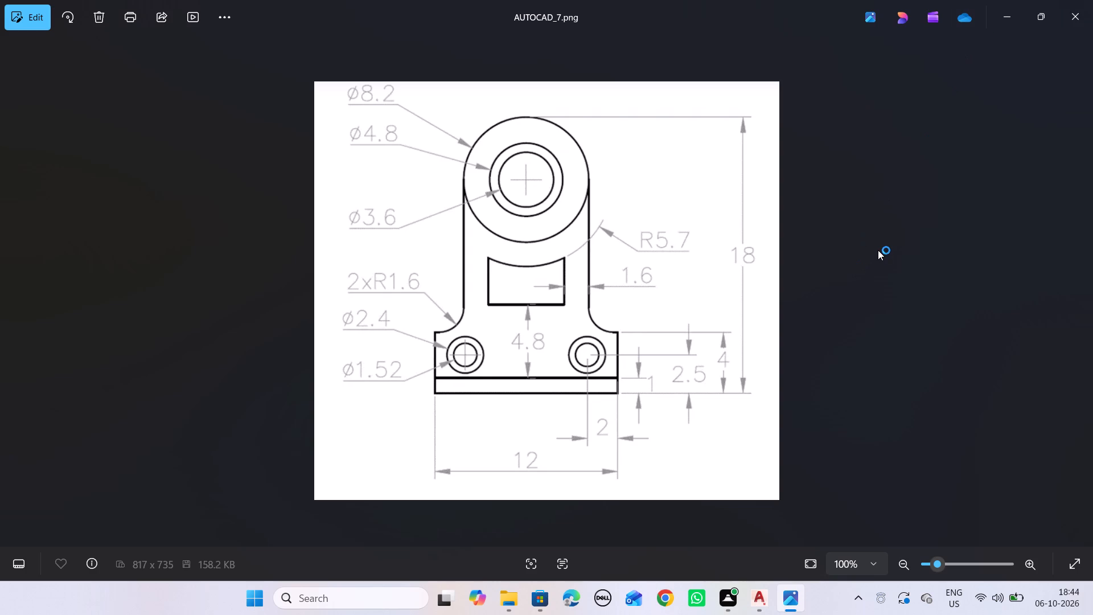
key(alt+Tab)
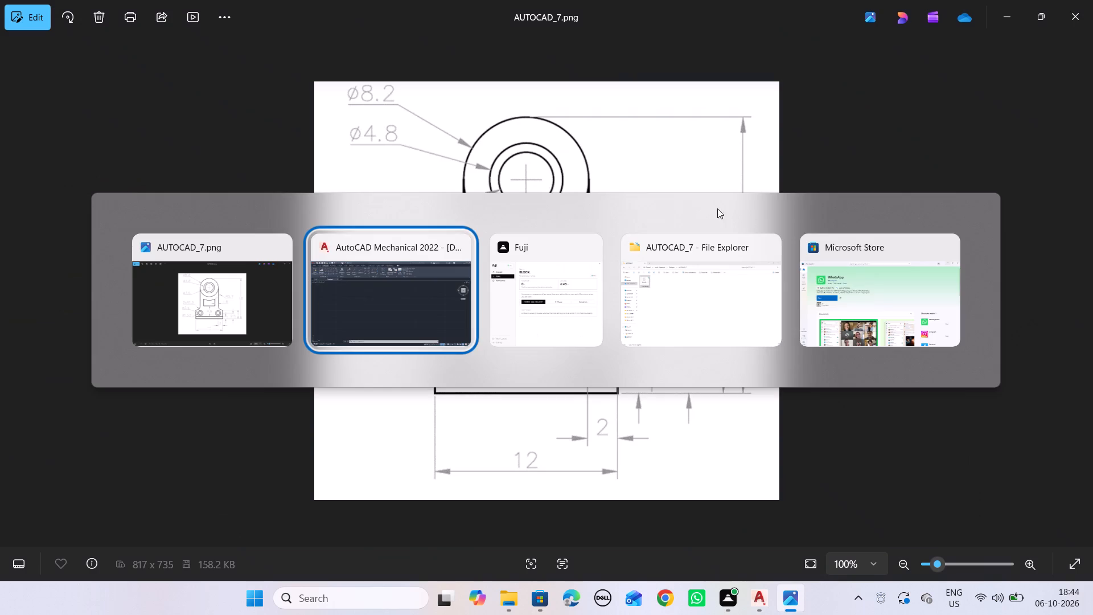
alt+click(227, 294)
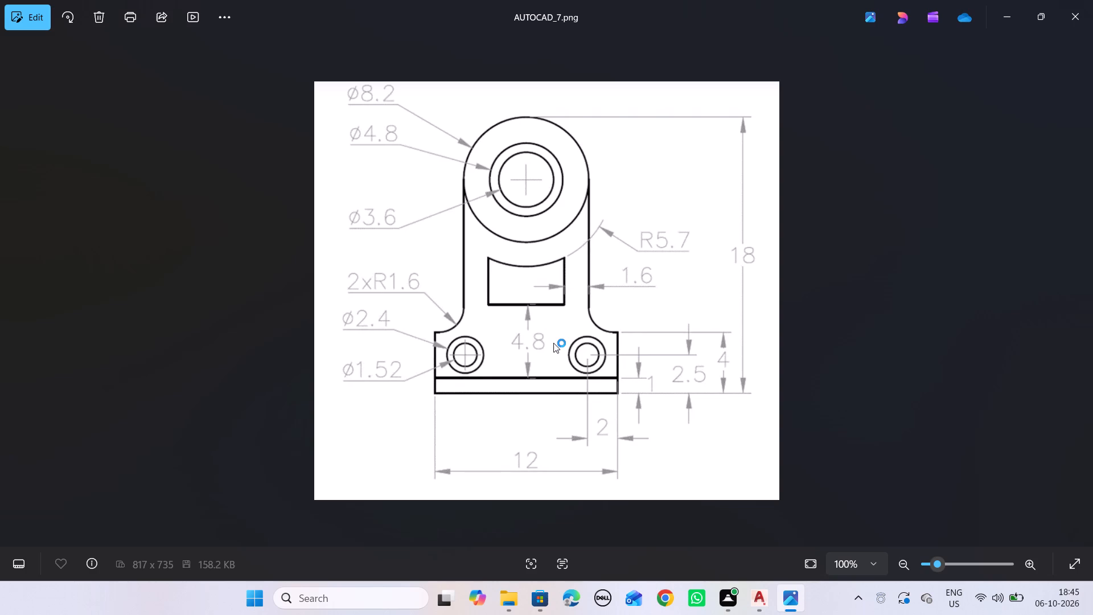
key(alt+Tab)
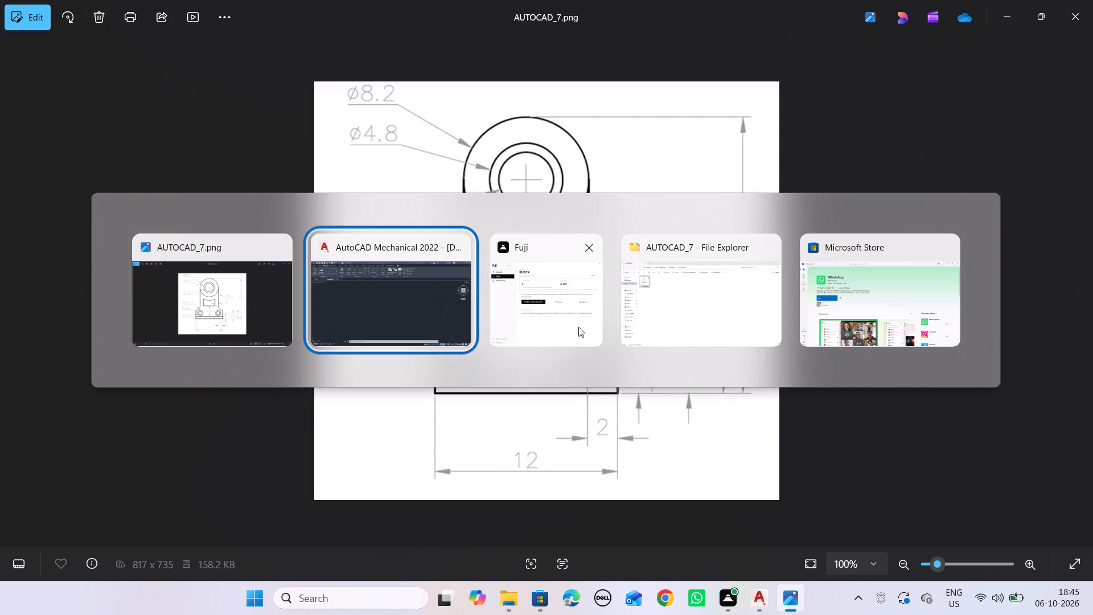
alt+click(371, 288)
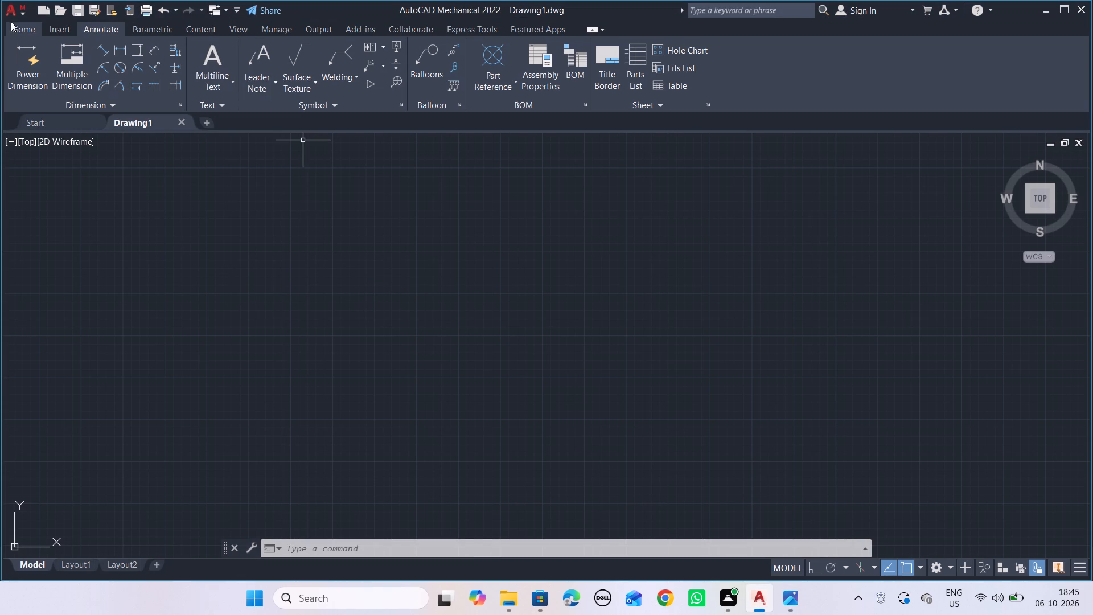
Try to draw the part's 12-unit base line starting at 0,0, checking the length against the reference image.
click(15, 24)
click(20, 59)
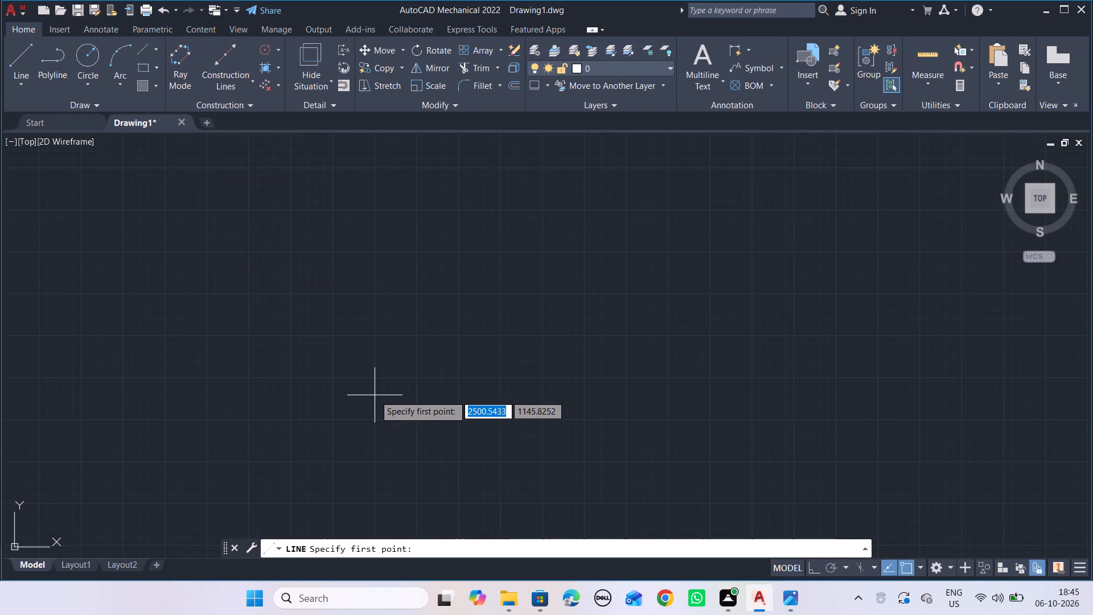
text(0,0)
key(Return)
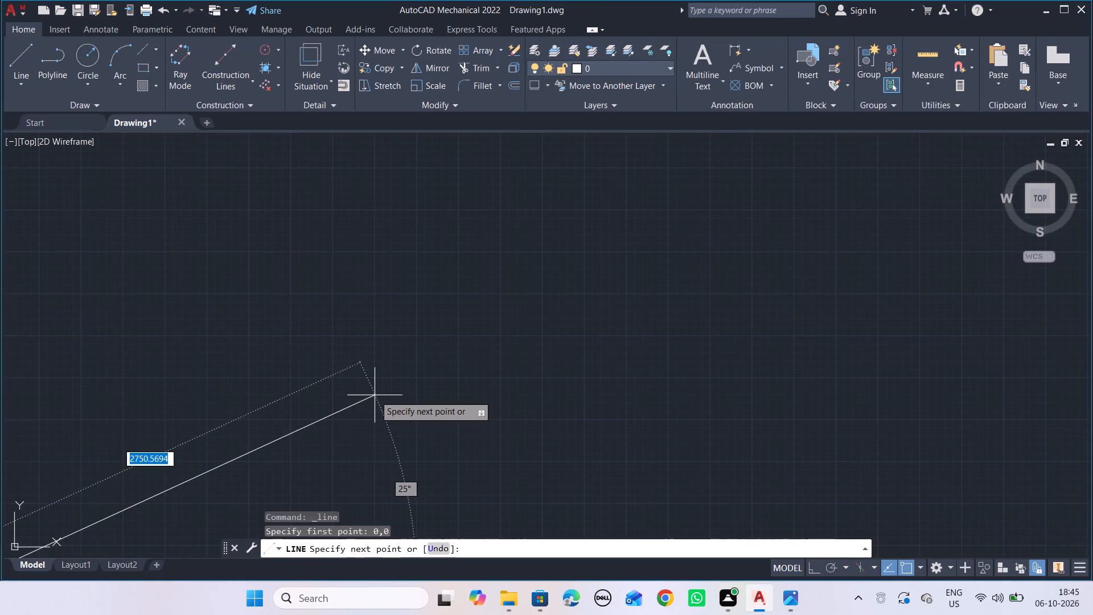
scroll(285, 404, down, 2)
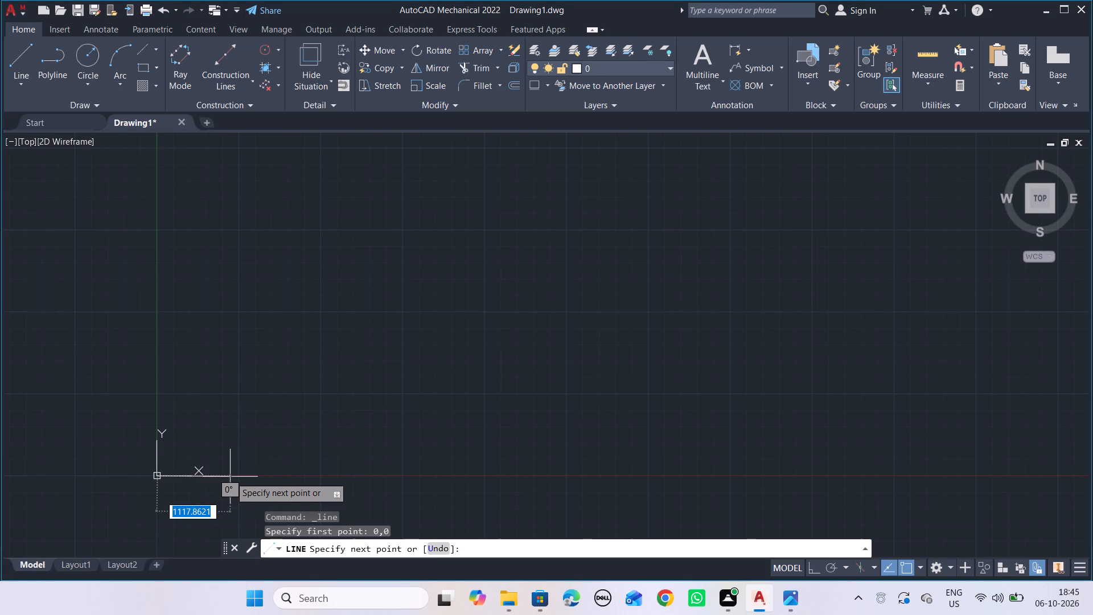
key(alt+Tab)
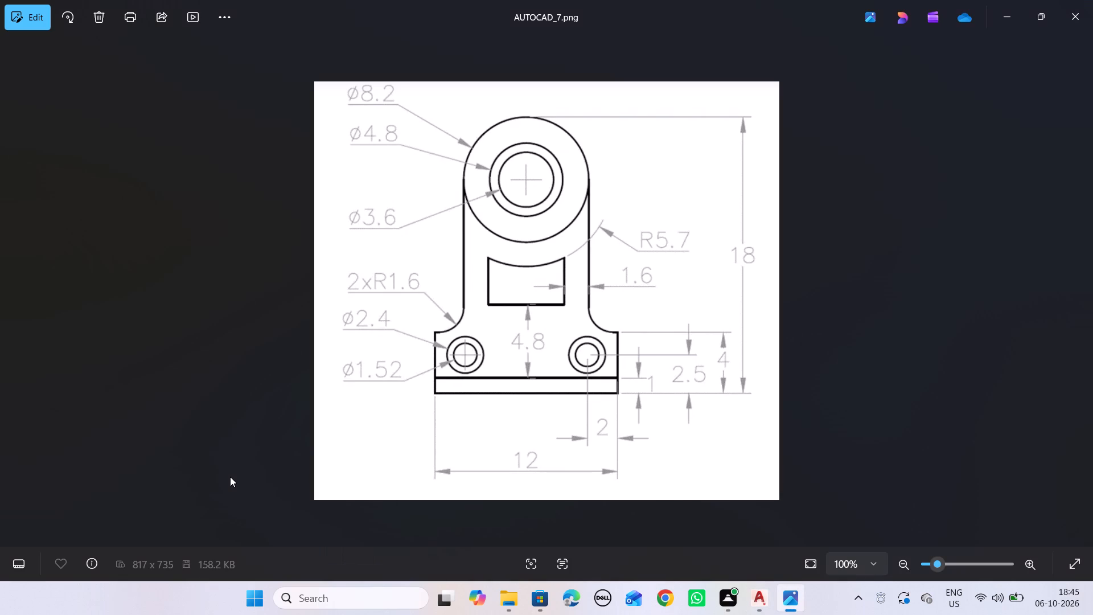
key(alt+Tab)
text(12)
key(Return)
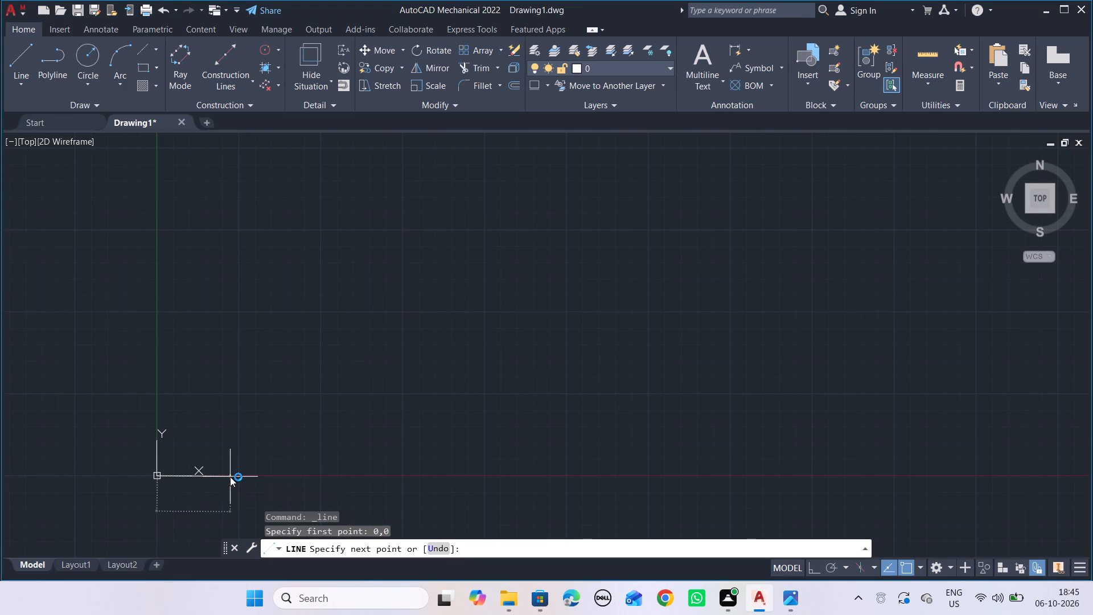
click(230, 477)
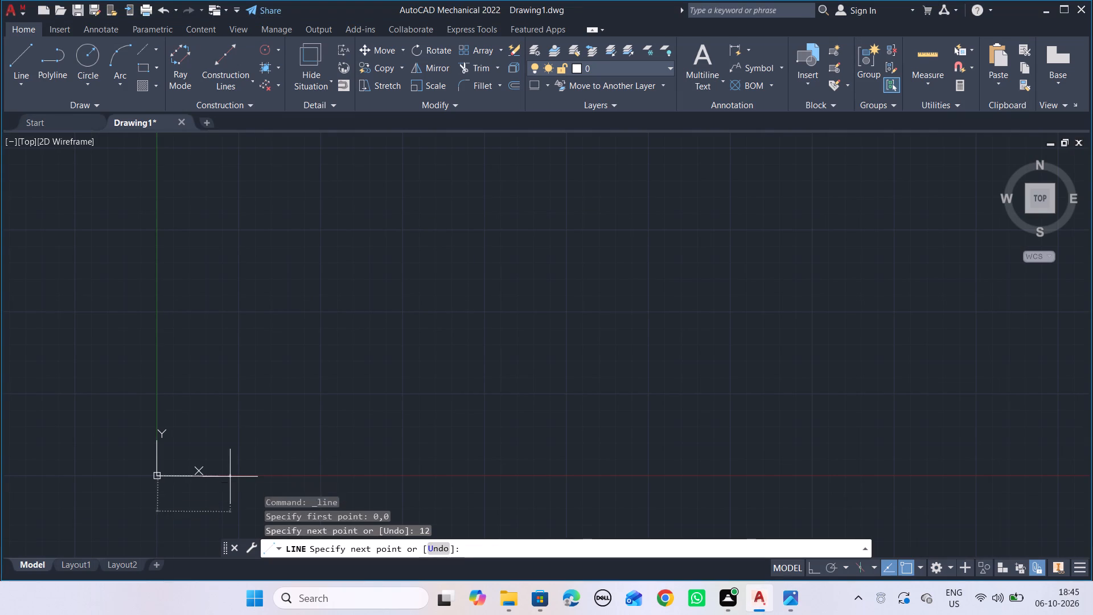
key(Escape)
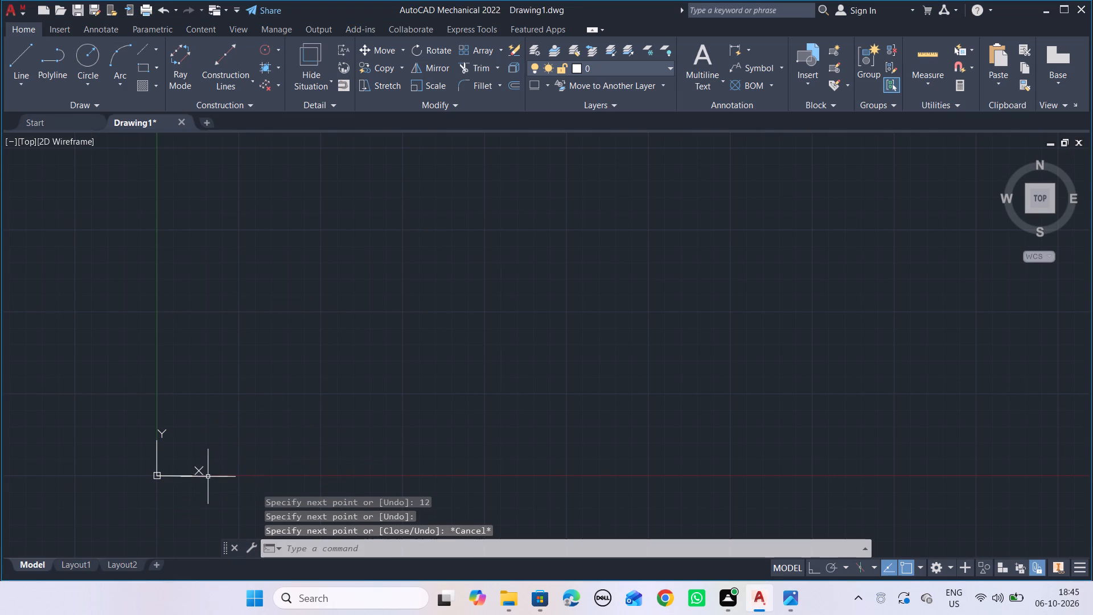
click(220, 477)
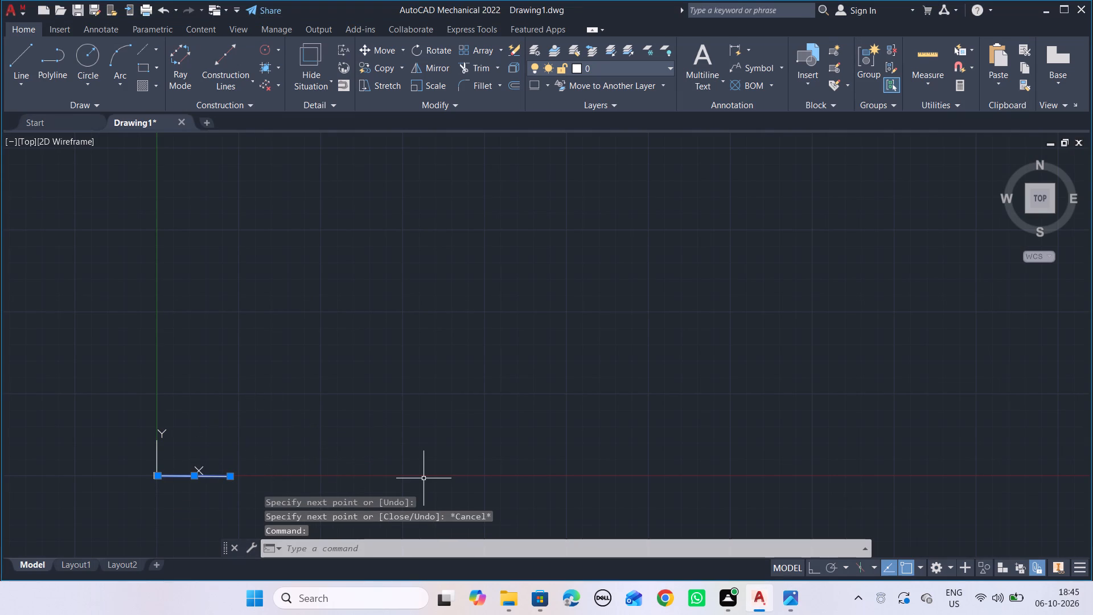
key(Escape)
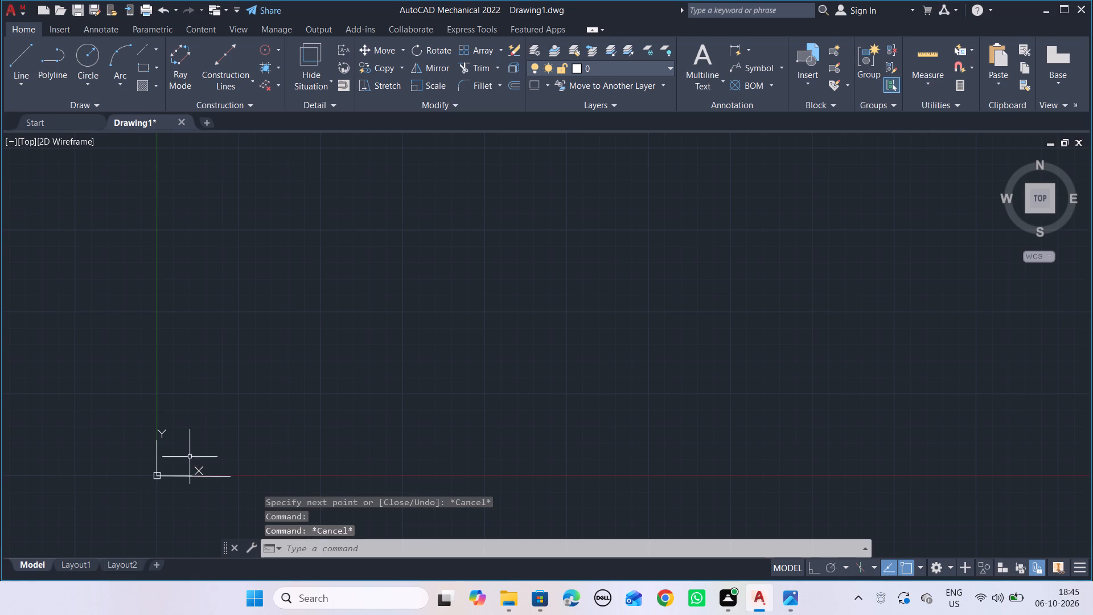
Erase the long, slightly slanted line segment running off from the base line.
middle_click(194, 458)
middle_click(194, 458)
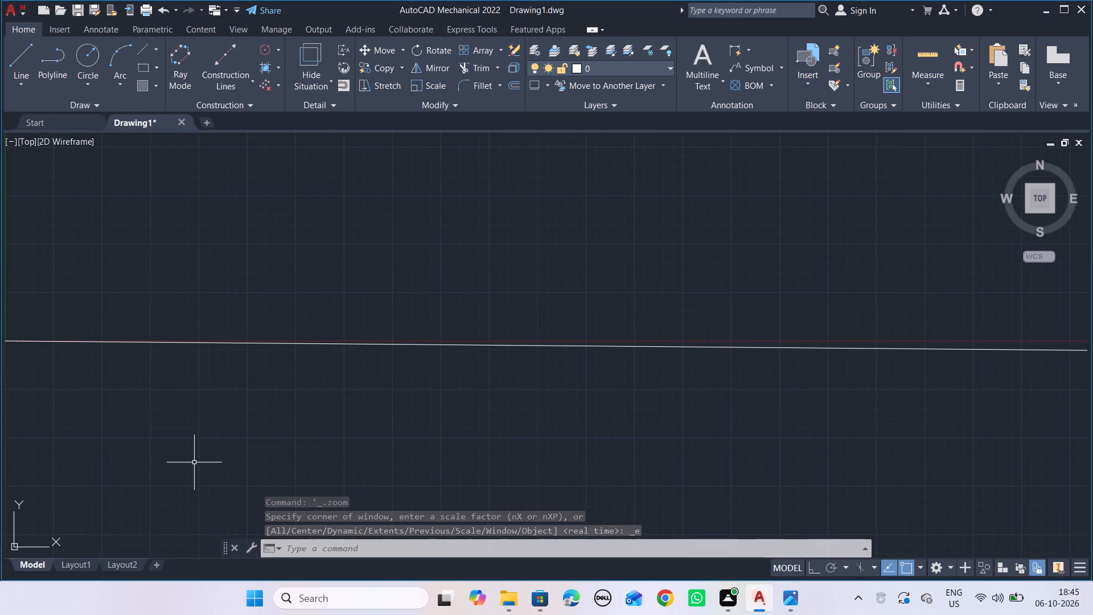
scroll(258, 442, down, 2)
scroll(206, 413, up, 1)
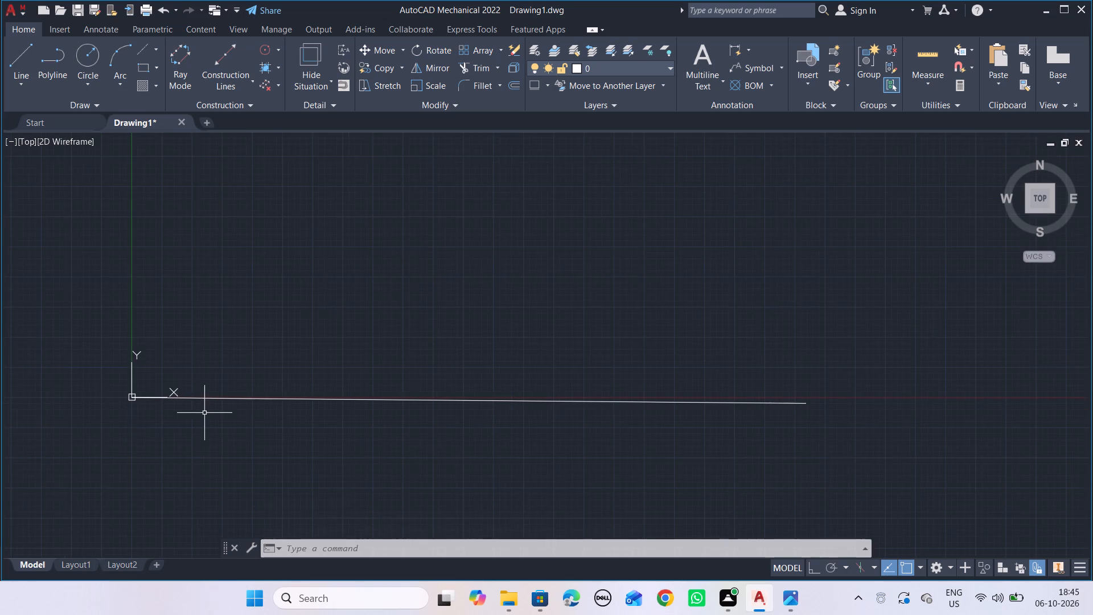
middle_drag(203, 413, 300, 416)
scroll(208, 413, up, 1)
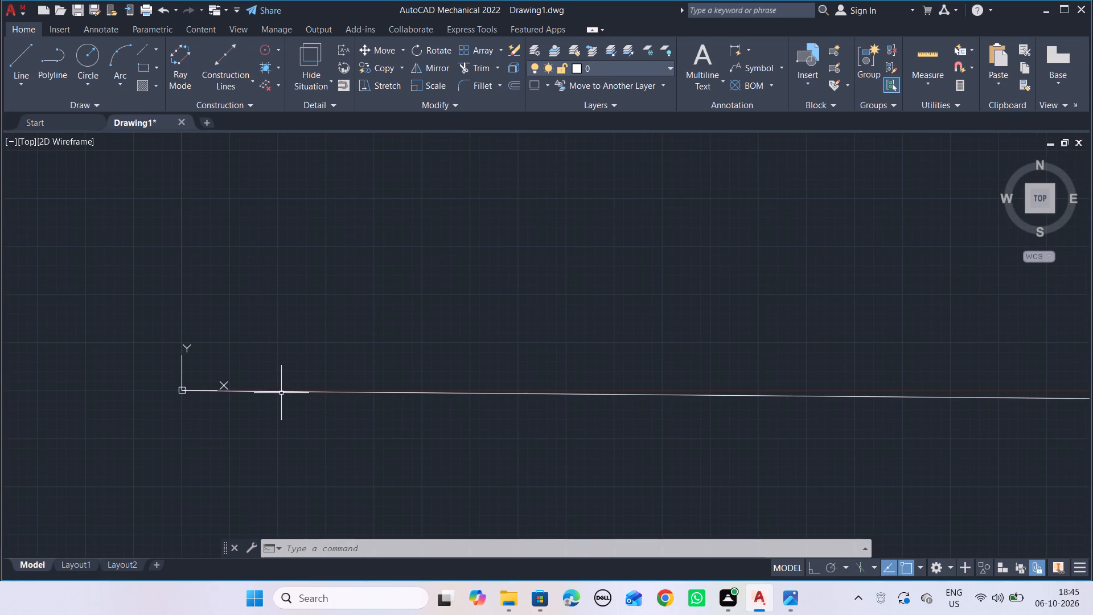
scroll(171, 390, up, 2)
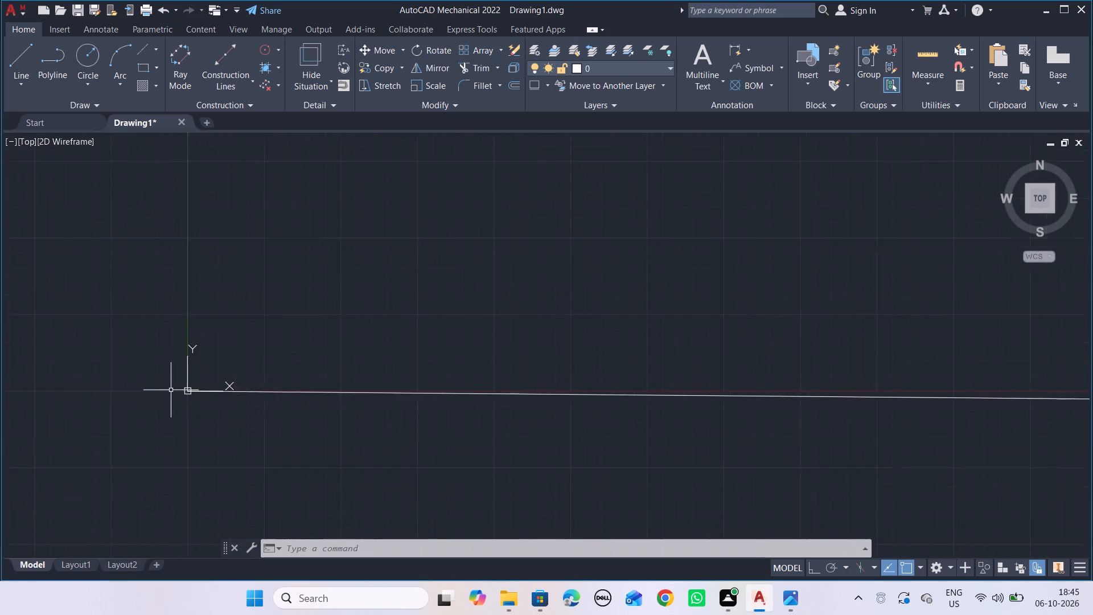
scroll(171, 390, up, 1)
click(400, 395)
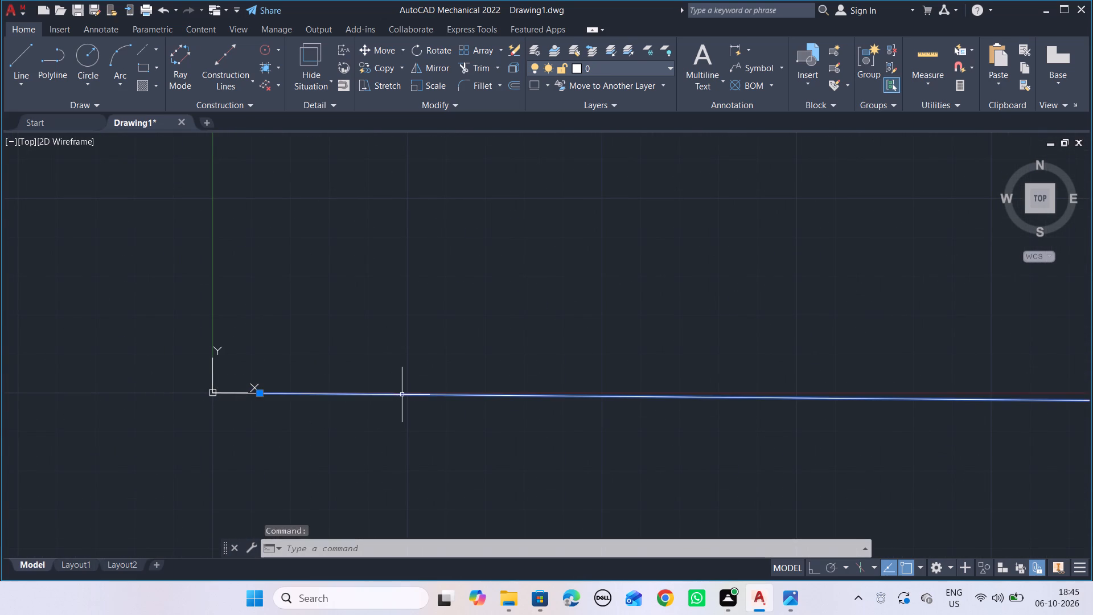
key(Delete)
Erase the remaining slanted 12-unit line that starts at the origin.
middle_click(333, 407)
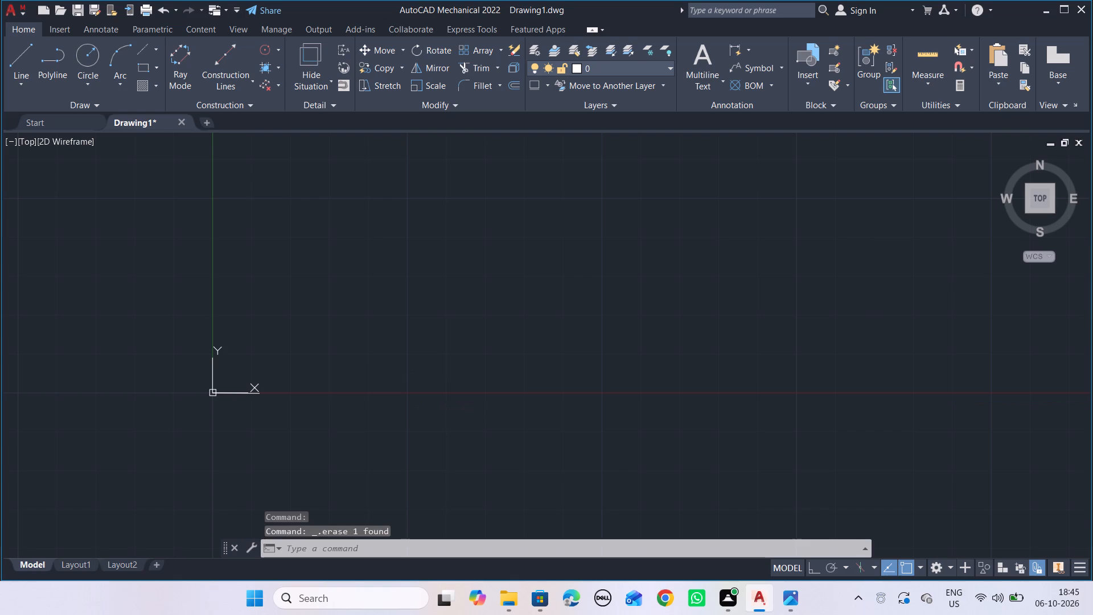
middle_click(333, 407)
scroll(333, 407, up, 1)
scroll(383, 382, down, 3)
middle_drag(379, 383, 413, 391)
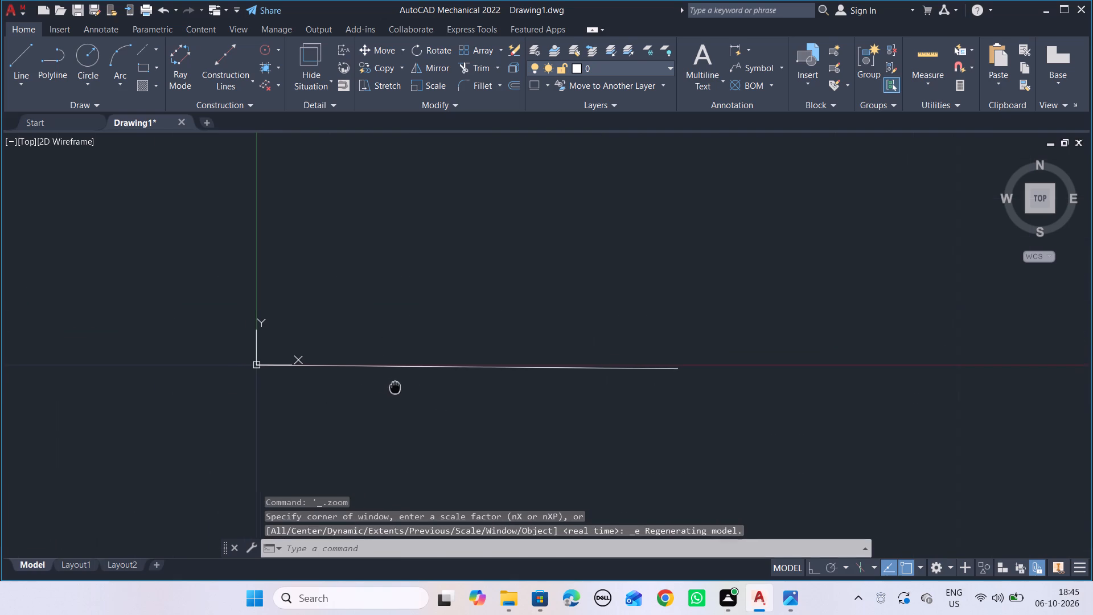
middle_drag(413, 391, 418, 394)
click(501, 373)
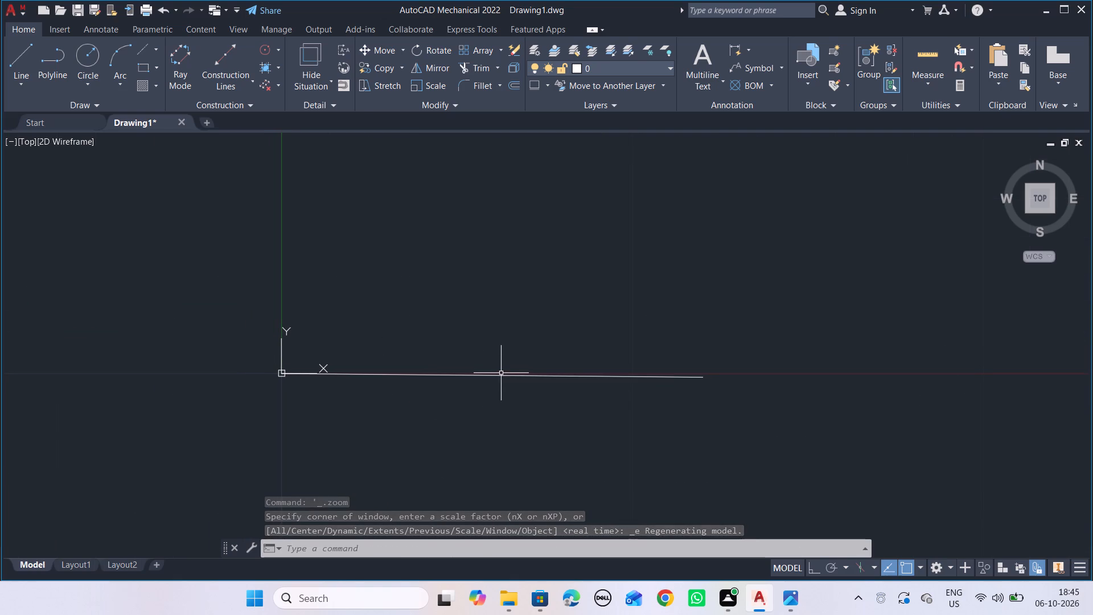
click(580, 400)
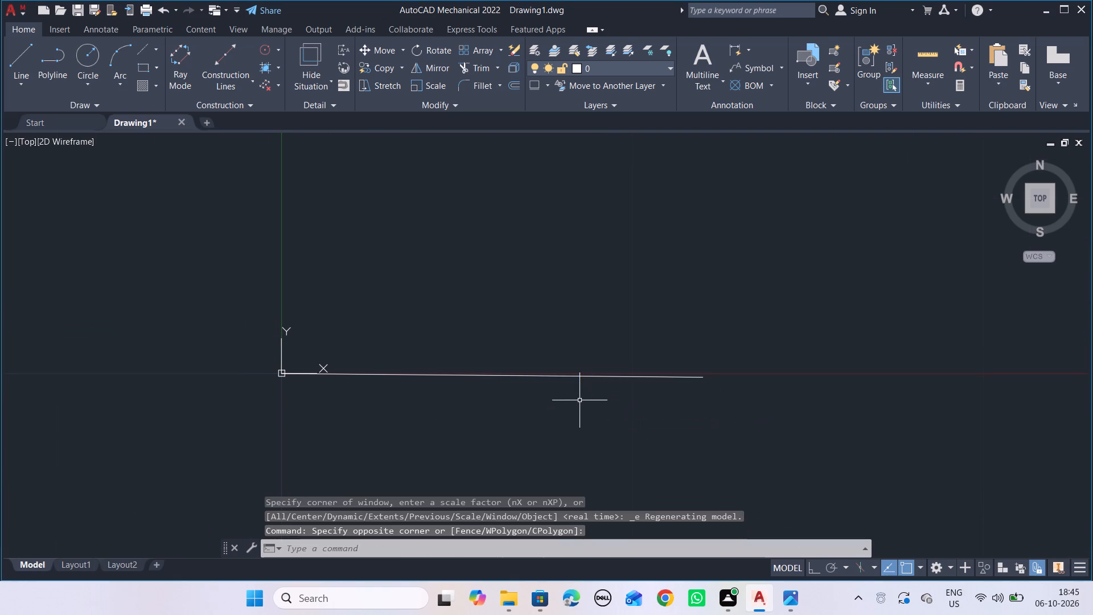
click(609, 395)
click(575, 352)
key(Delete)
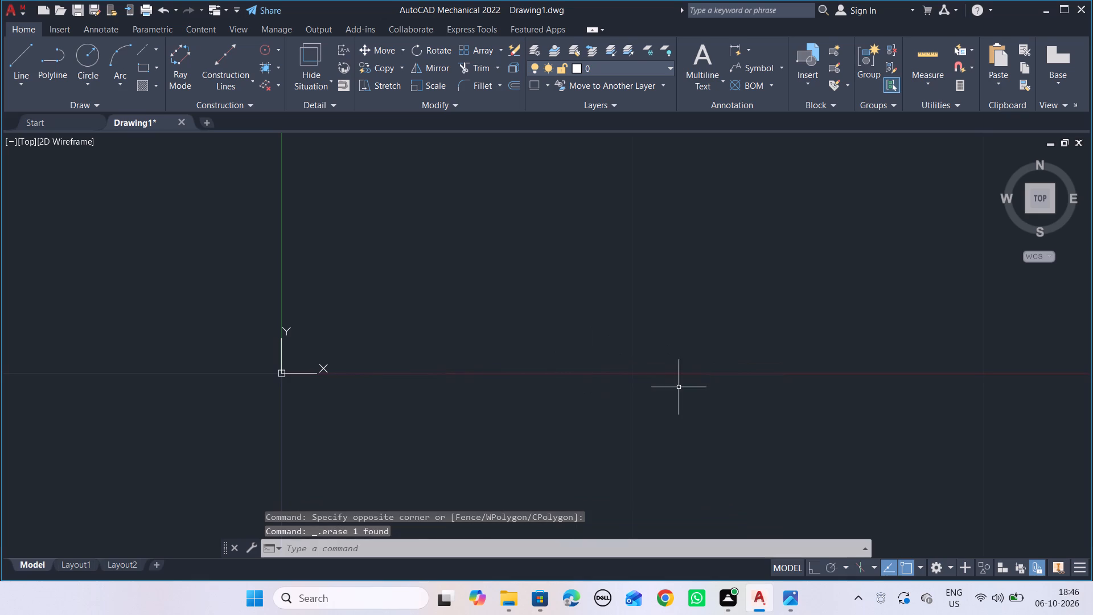
Turn on Ortho mode and draw a 12-unit horizontal base line from 0,0 along the positive X direction.
click(19, 58)
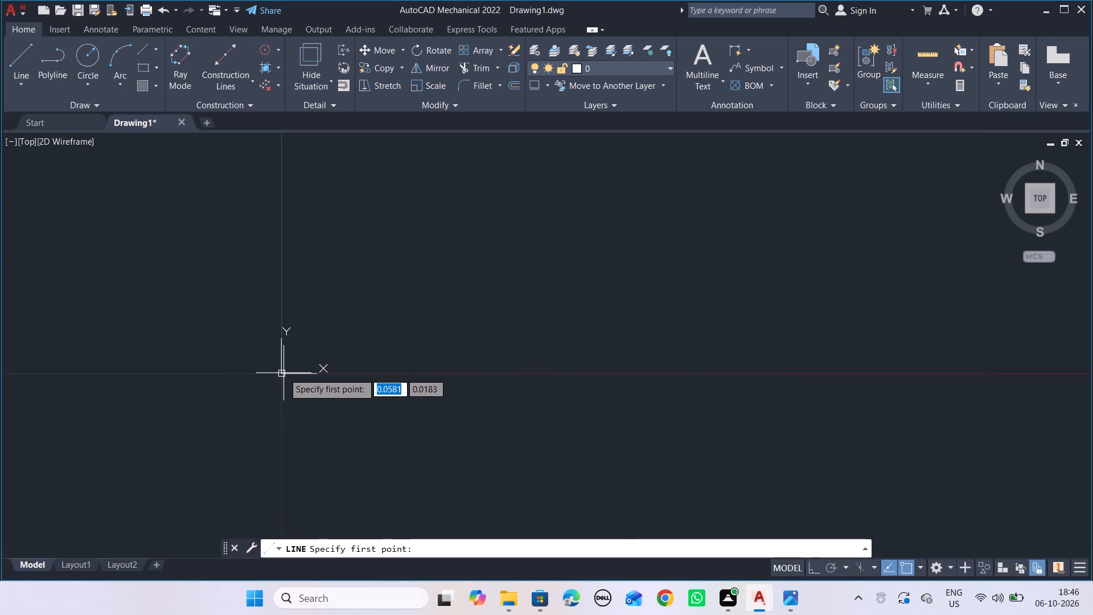
click(812, 571)
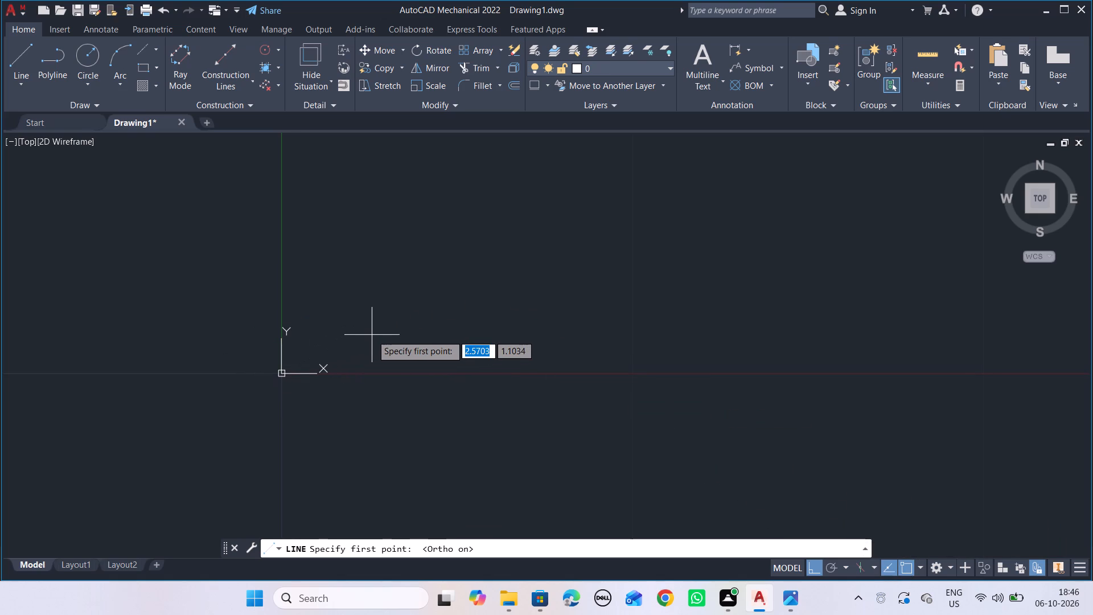
text(0,0)
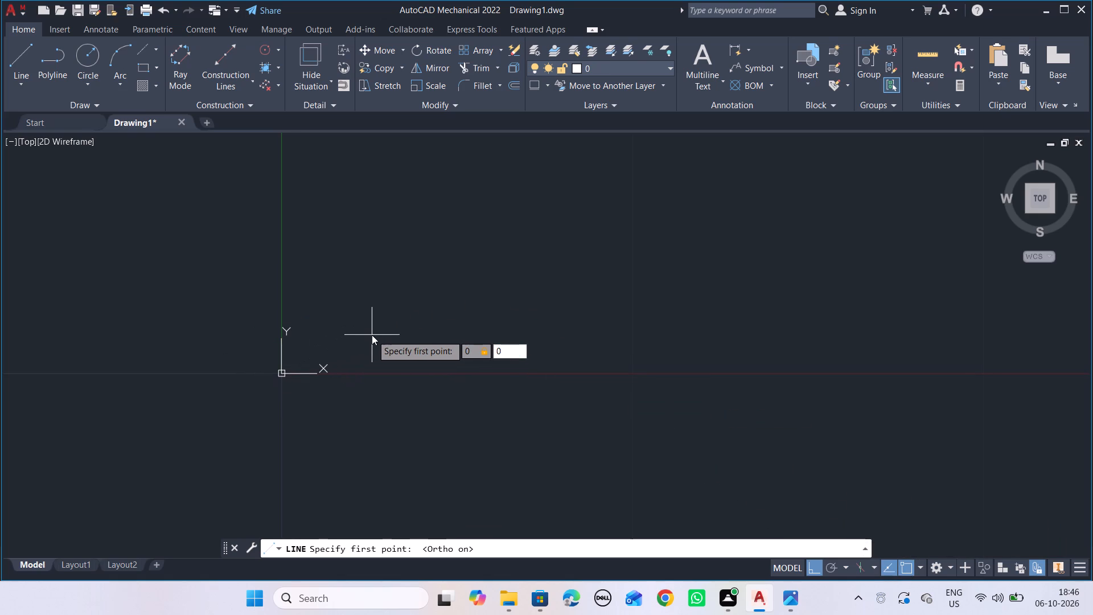
key(Return)
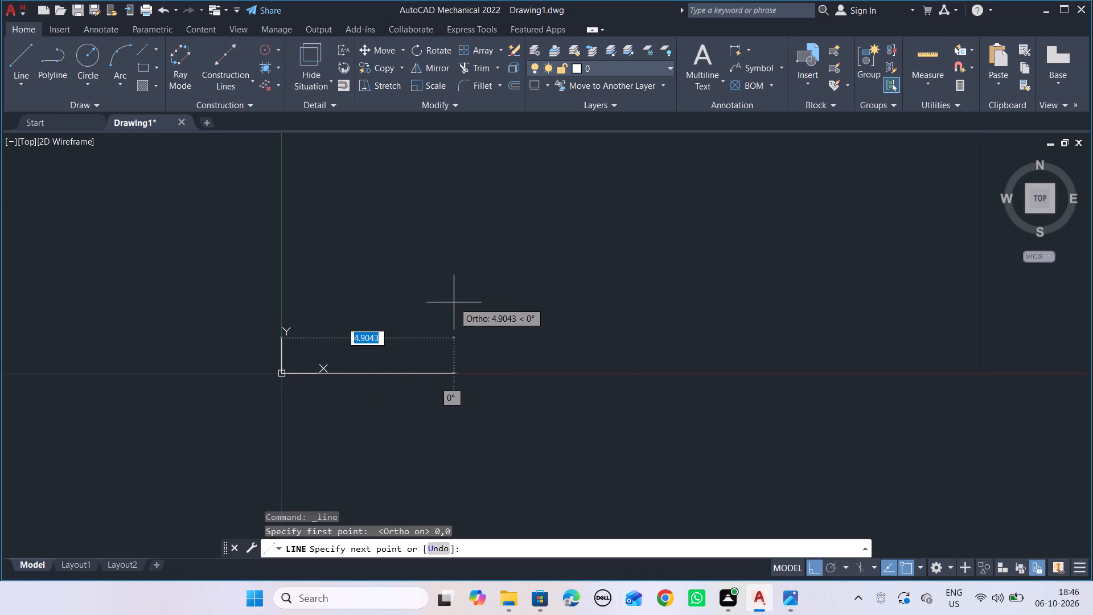
text(12)
key(Return)
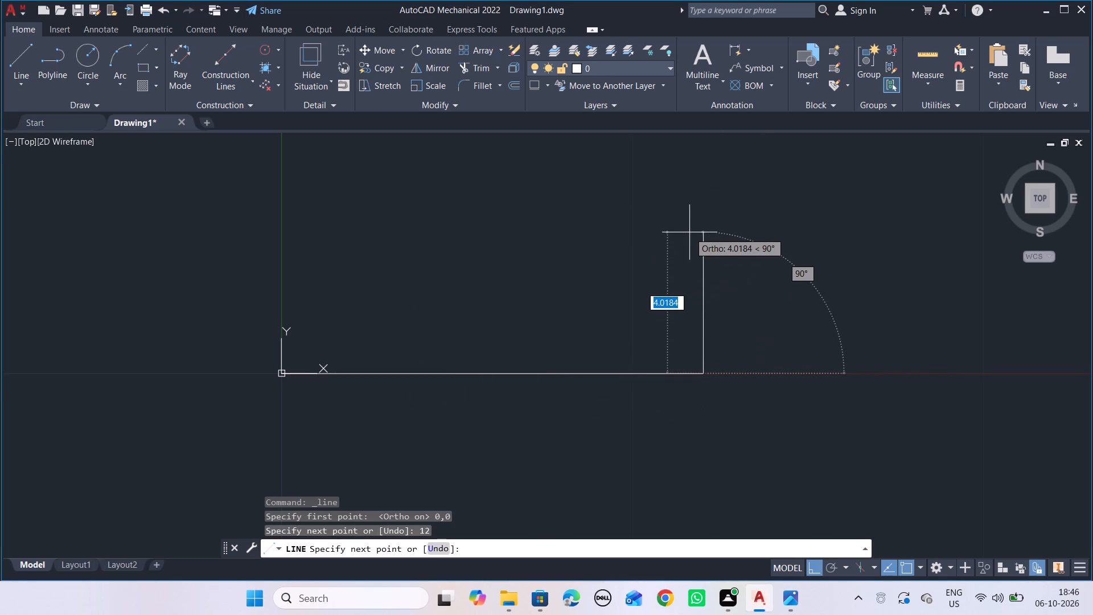
Continue with a 4-unit vertical line up from the base line's right end, as in the reference image, and end the Line command.
key(alt+Tab)
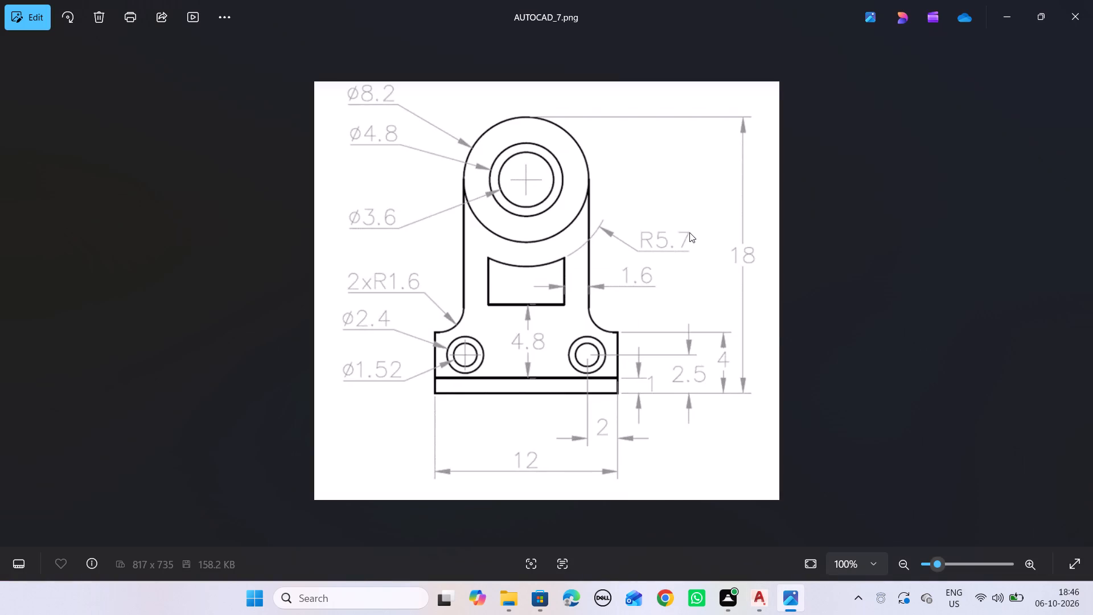
key(alt+Tab)
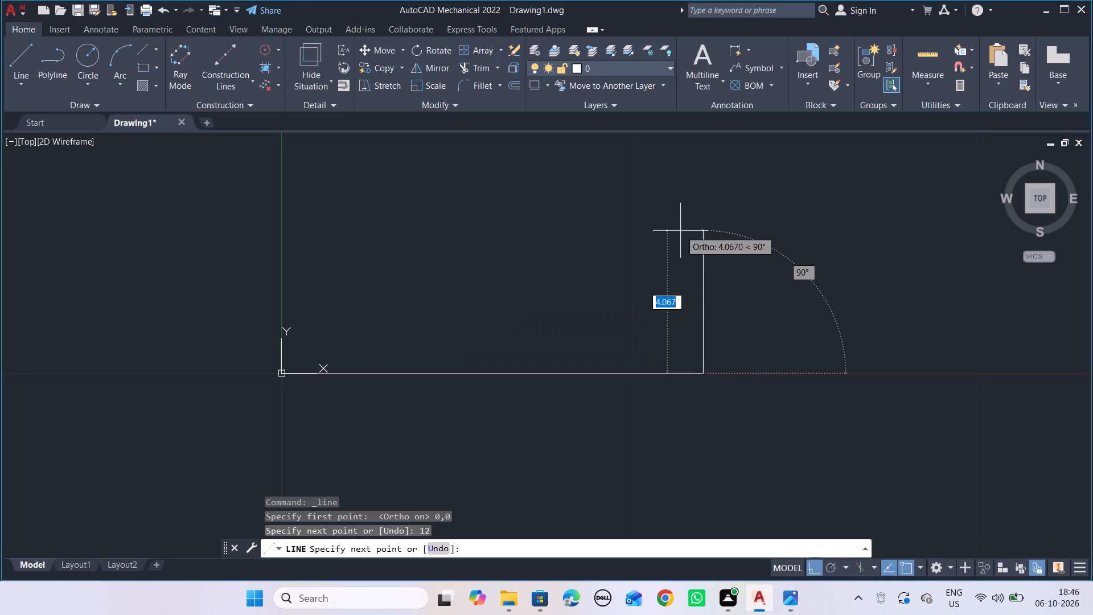
key(4)
key(Return)
key(alt+Tab)
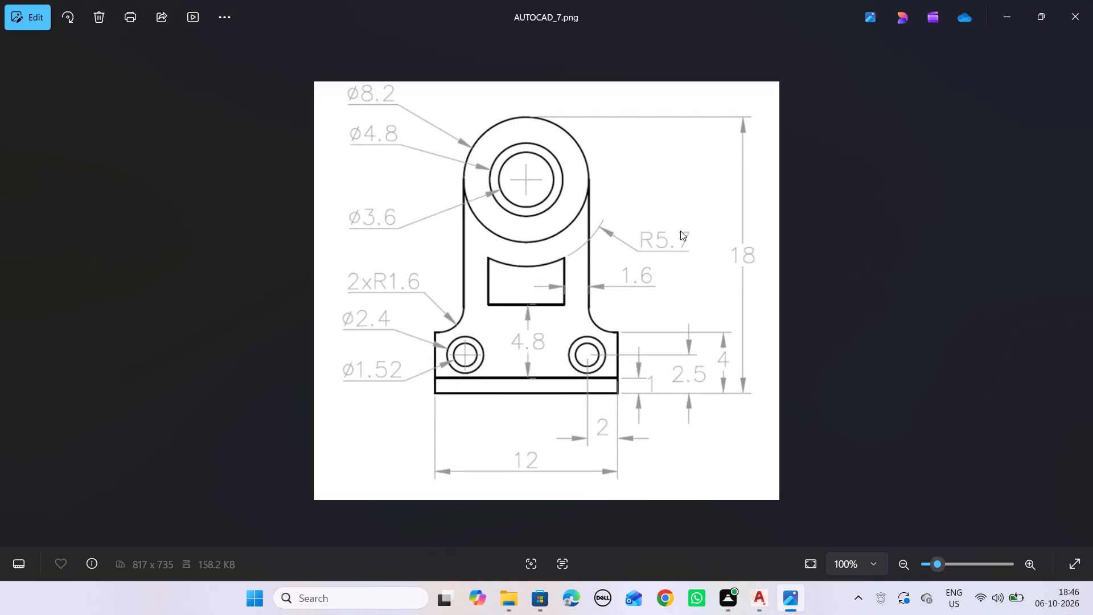
key(Escape)
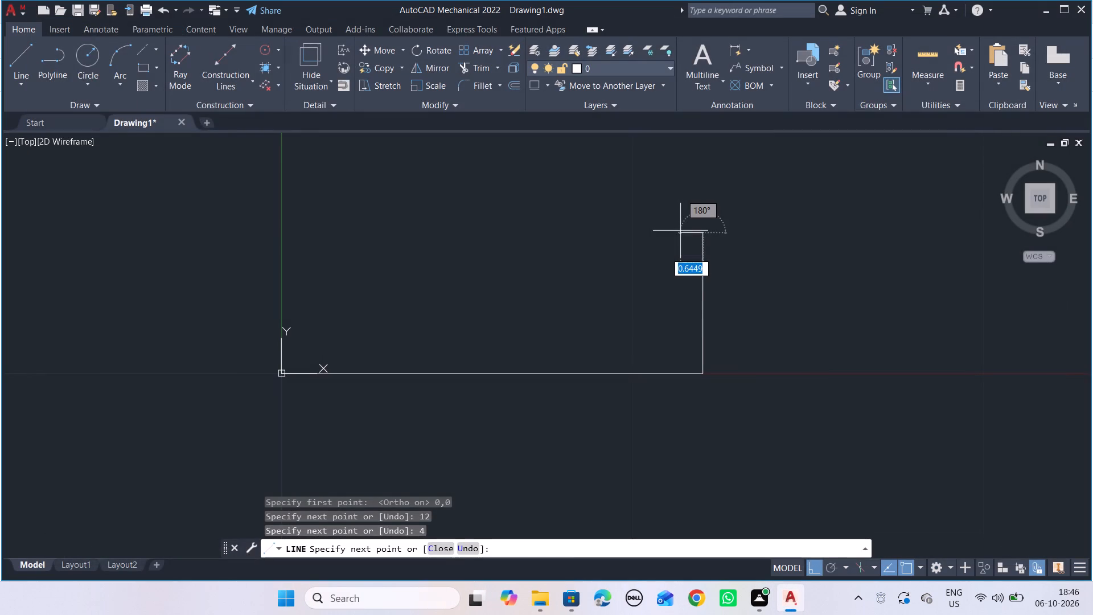
key(Escape)
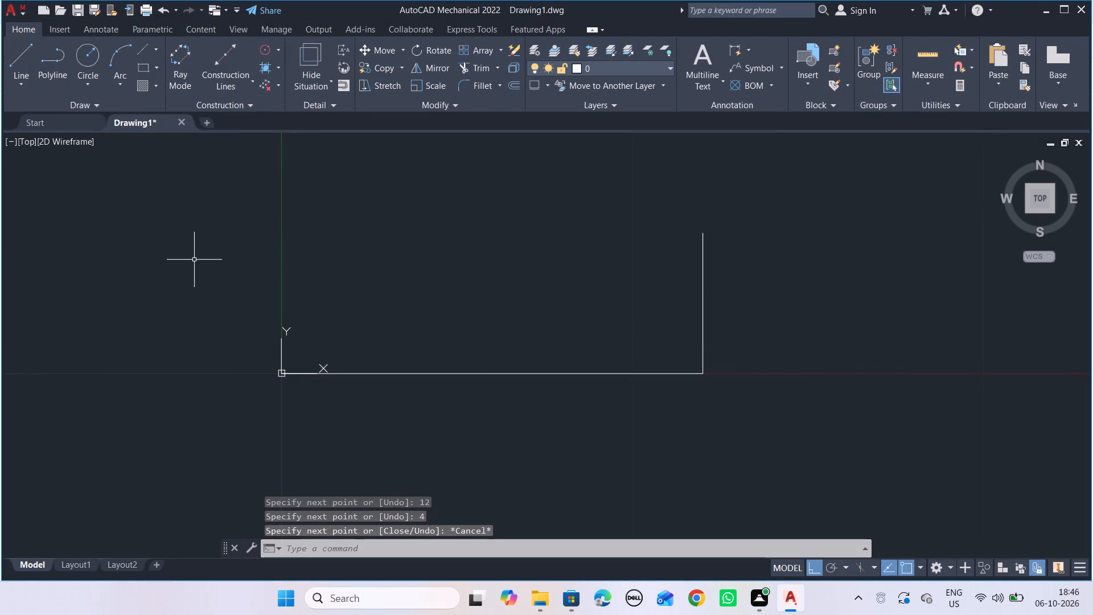
Draw a 4-unit vertical line up from the base line's left end at the origin.
key(space)
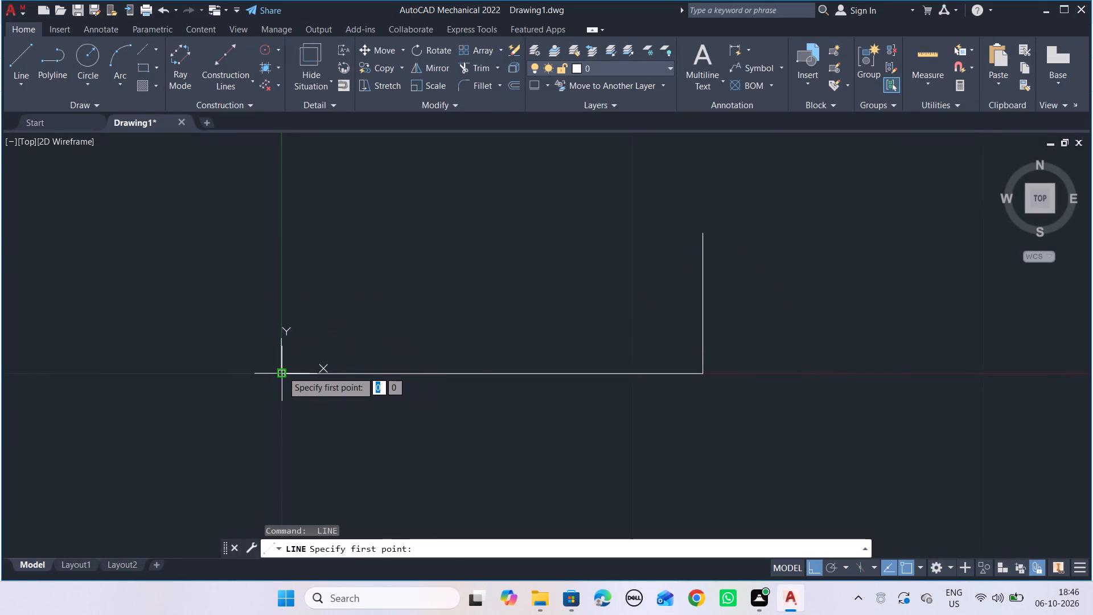
click(282, 371)
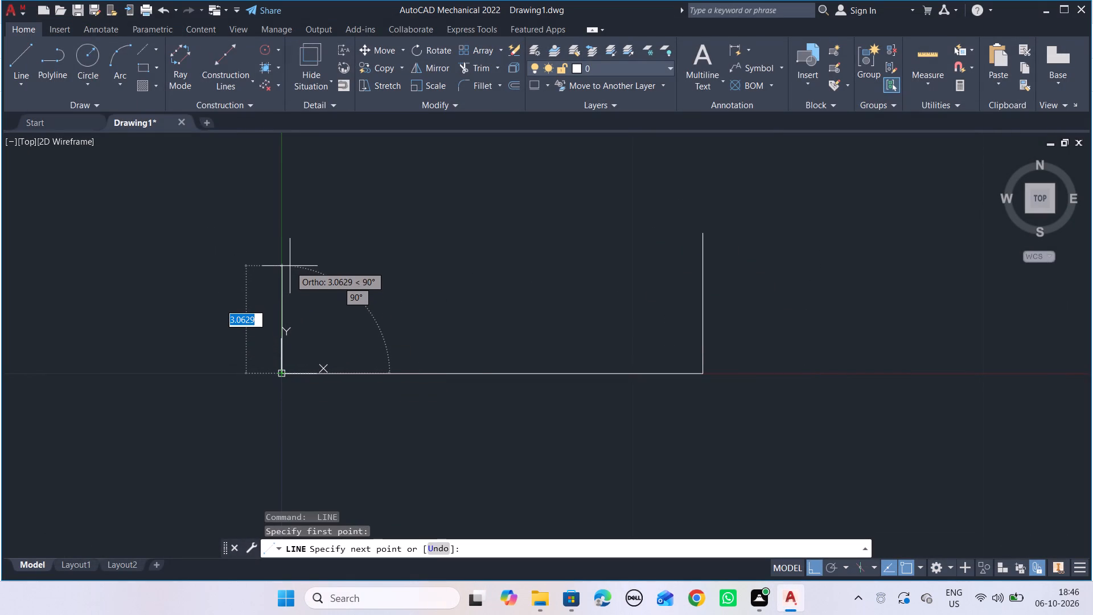
key(4)
key(Return)
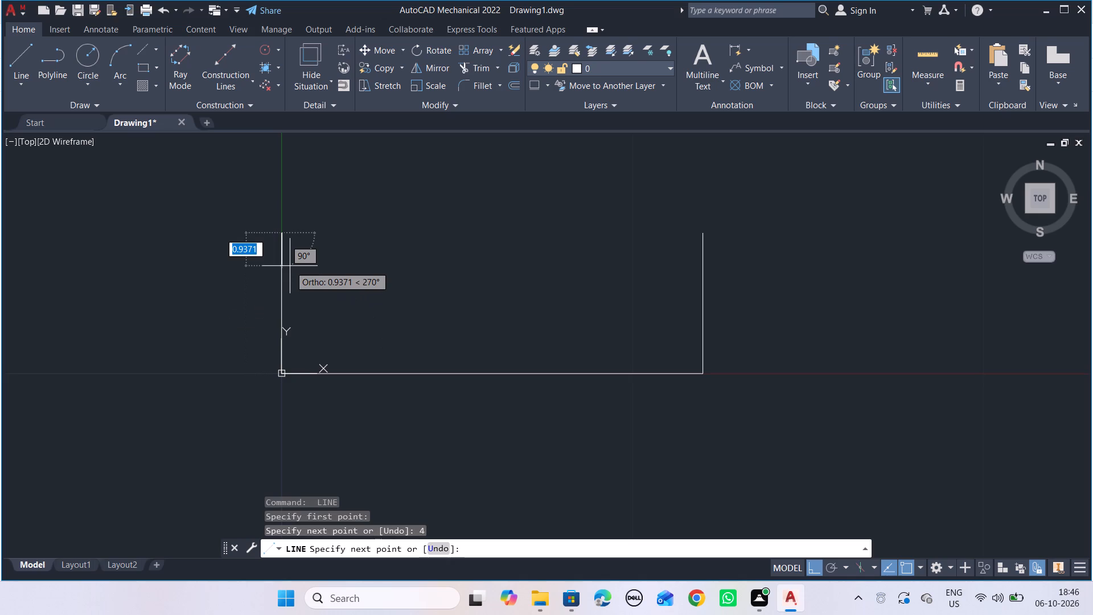
key(Escape)
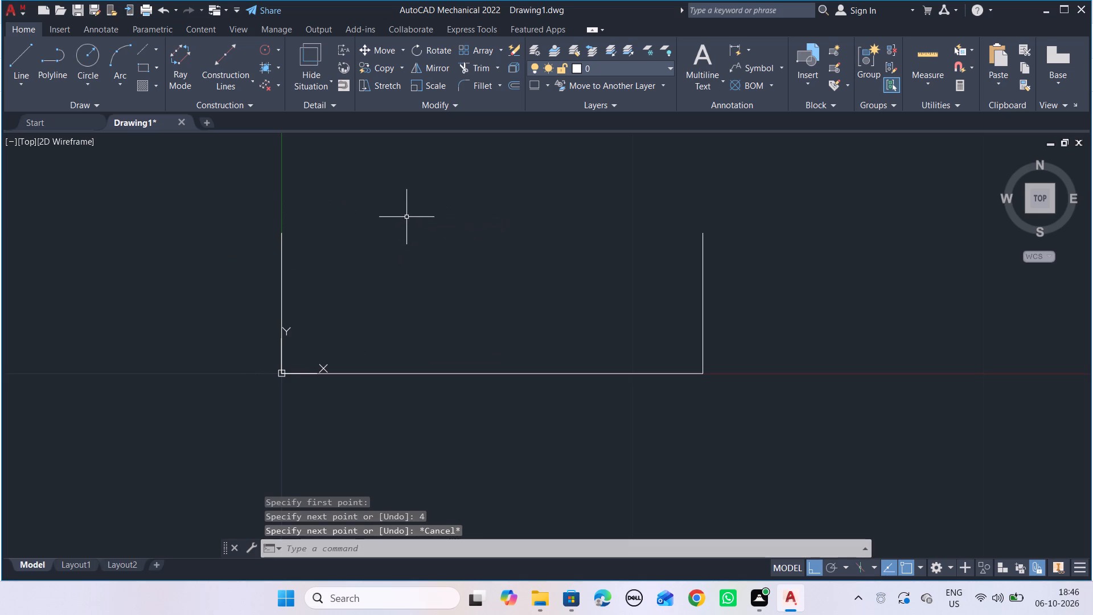
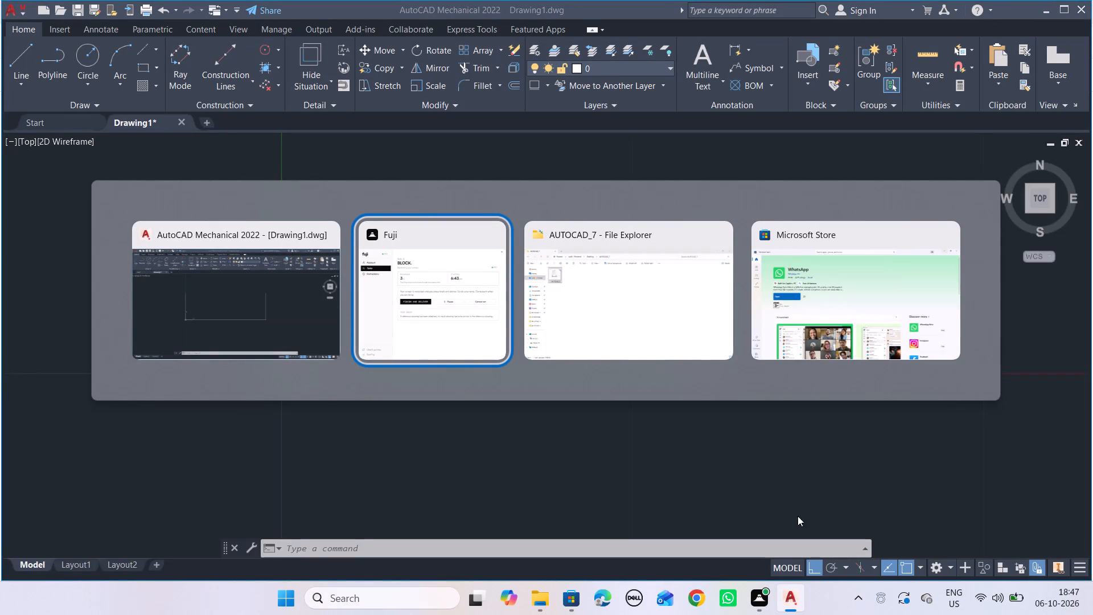
Open the reference image AUTOCAD_7.png to check the base dimensions, and return to the AutoCAD drawing.
alt+click(629, 306)
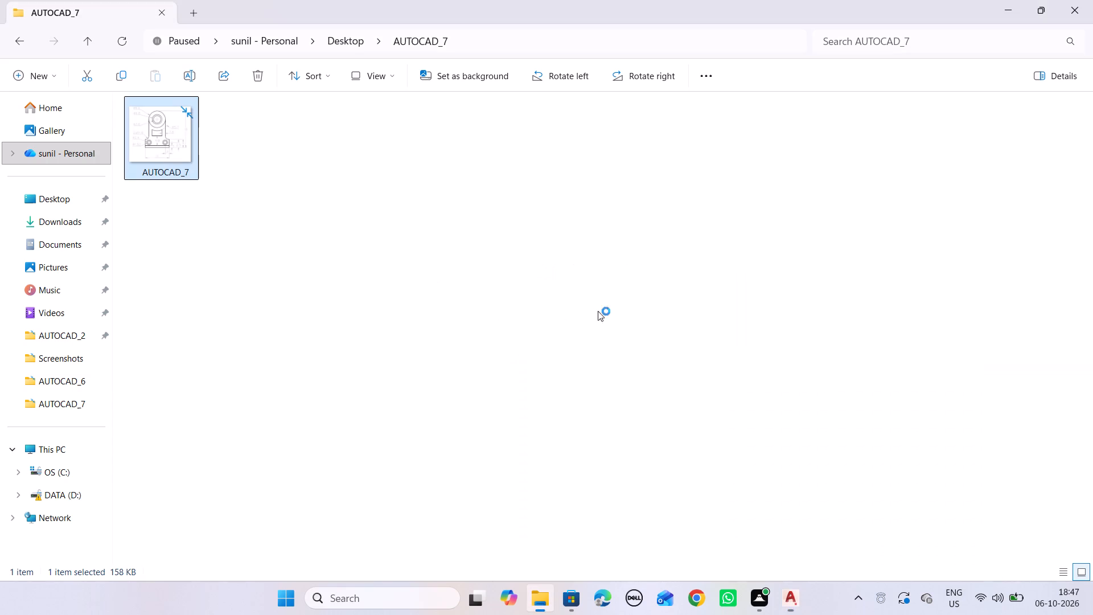
double_click(157, 141)
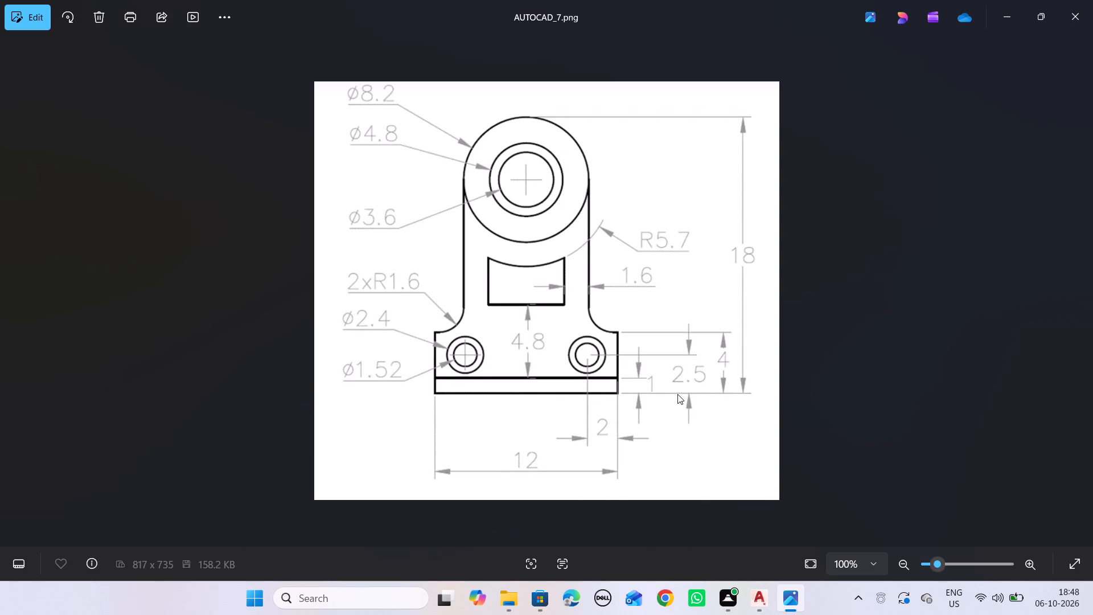
key(alt+Tab)
key(alt+Tab)
key(alt+Tab)
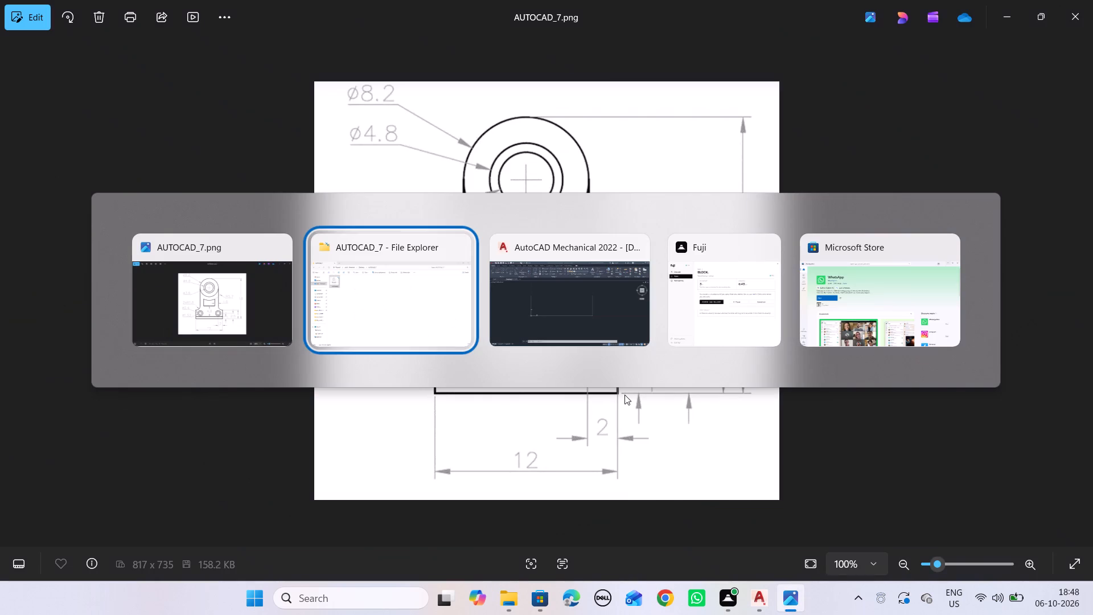
key(alt+Tab)
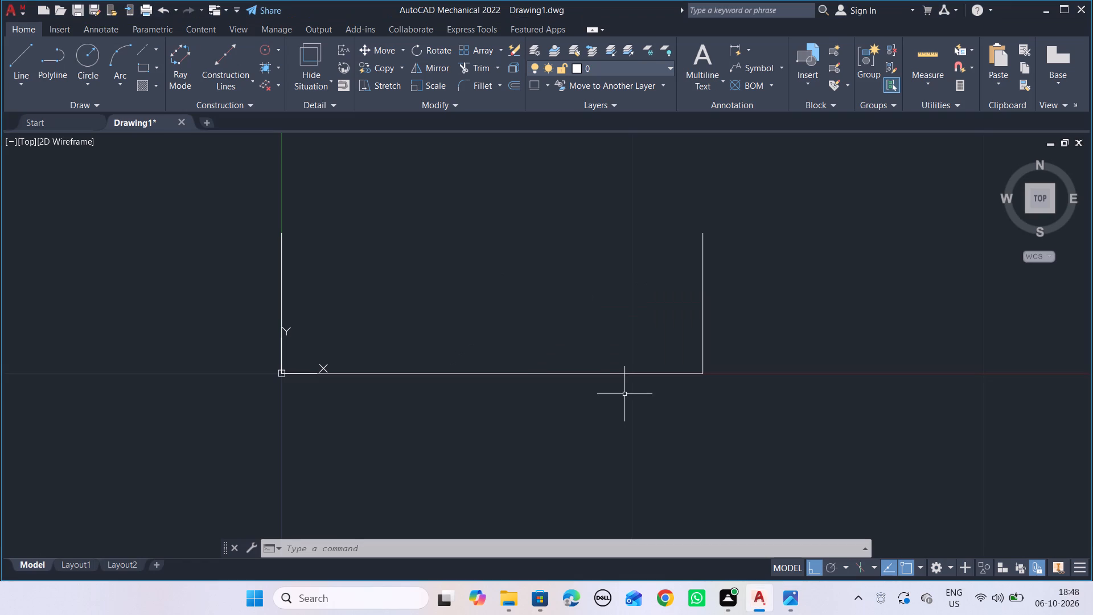
Offset the 12-unit base line 1 unit upward.
text(off)
key(Right)
key(Return)
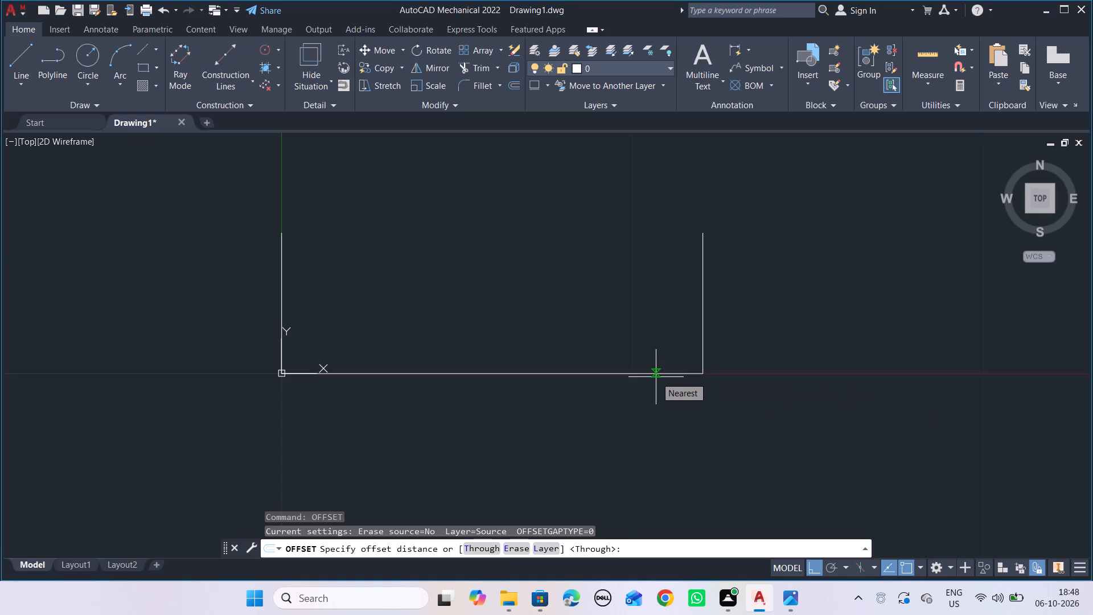
key(1)
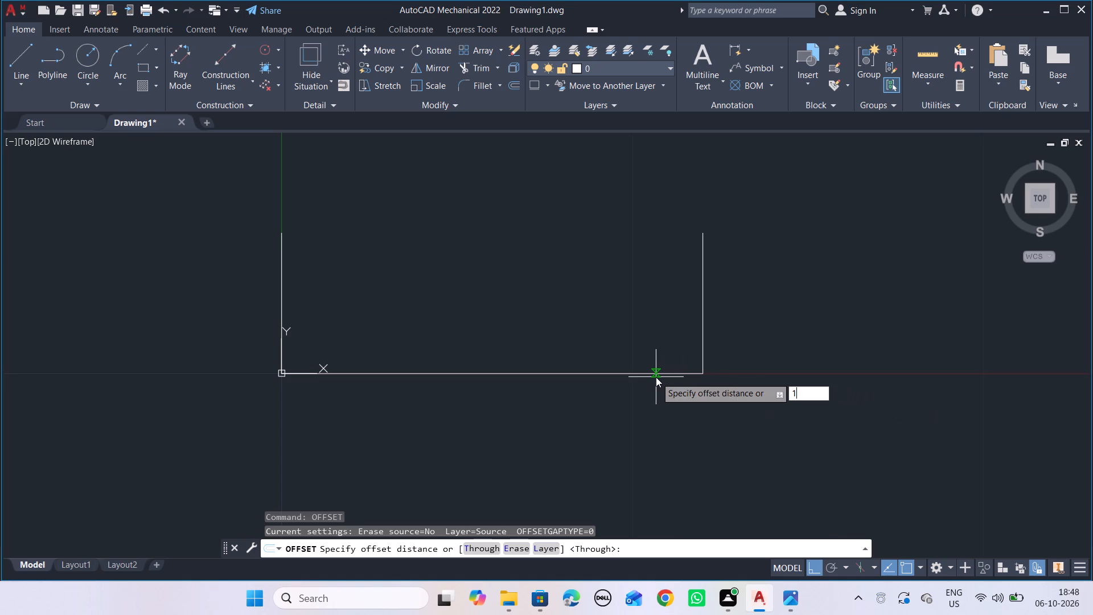
key(Return)
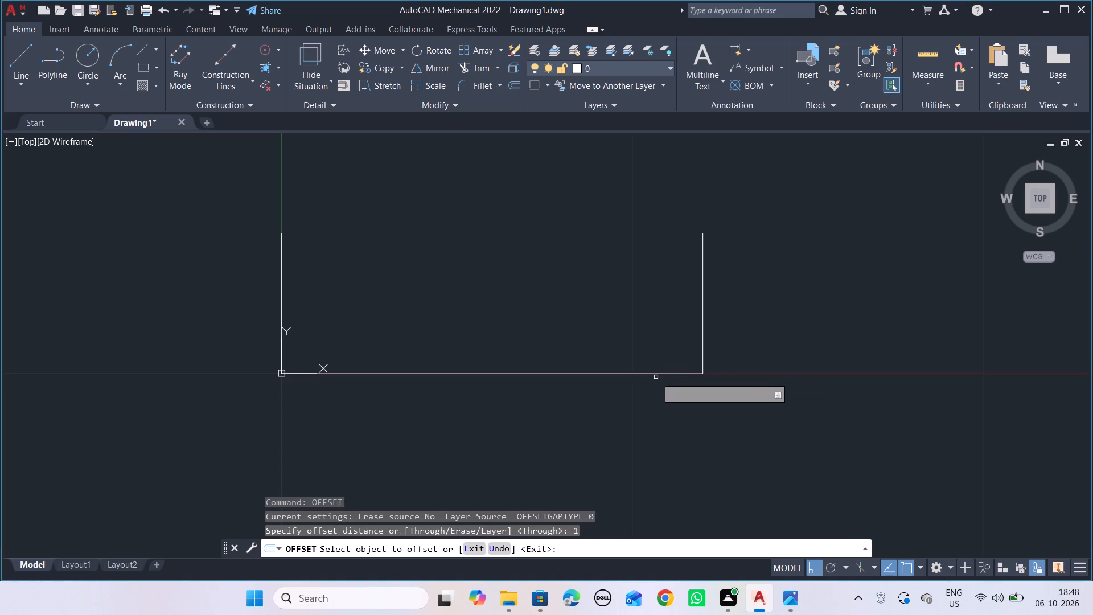
click(659, 374)
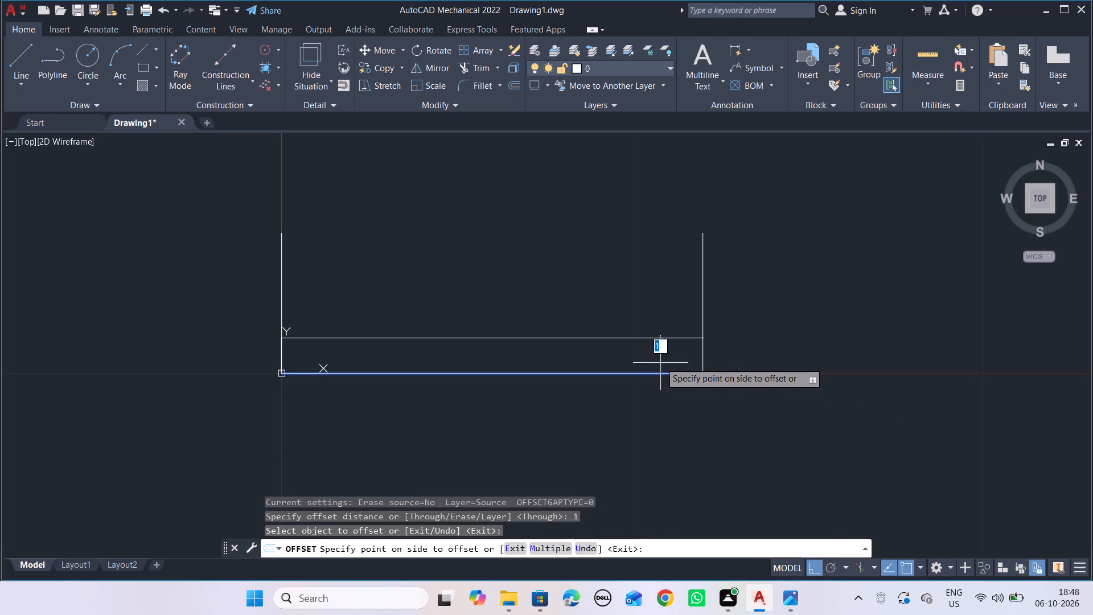
click(661, 355)
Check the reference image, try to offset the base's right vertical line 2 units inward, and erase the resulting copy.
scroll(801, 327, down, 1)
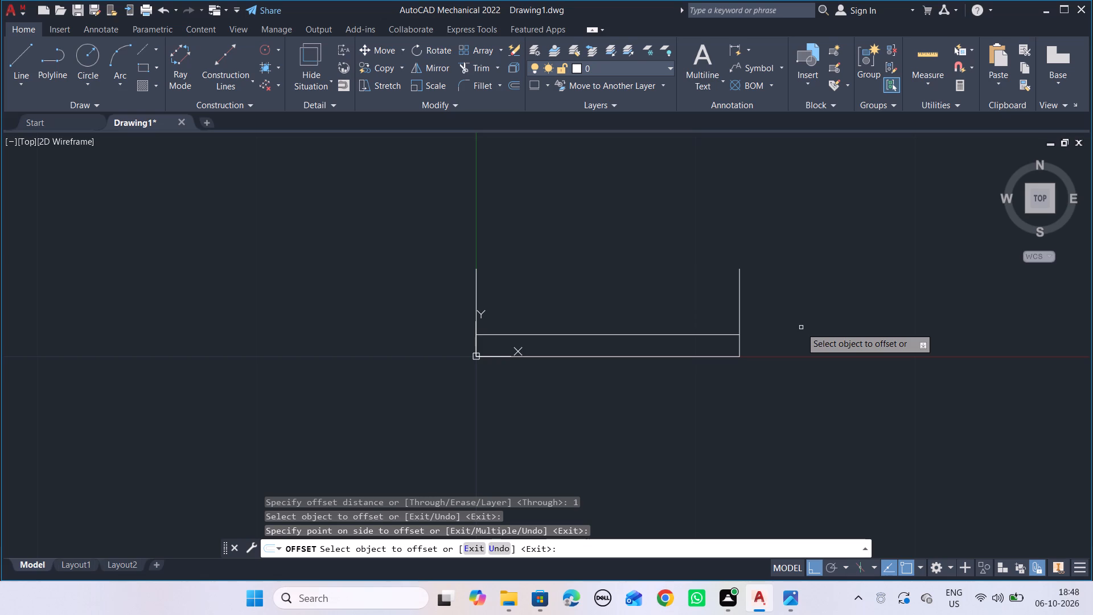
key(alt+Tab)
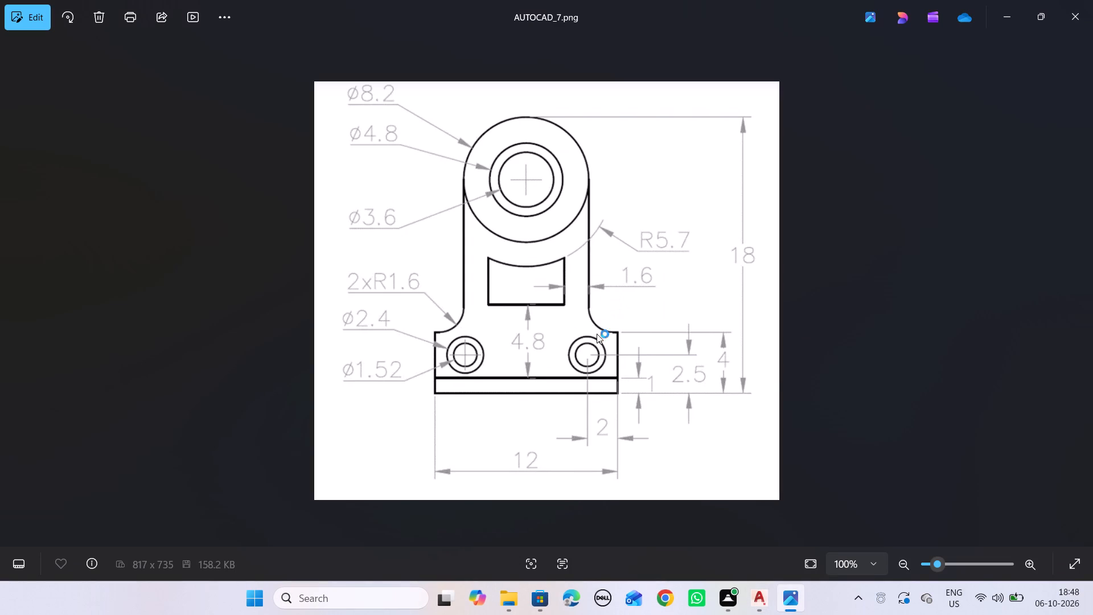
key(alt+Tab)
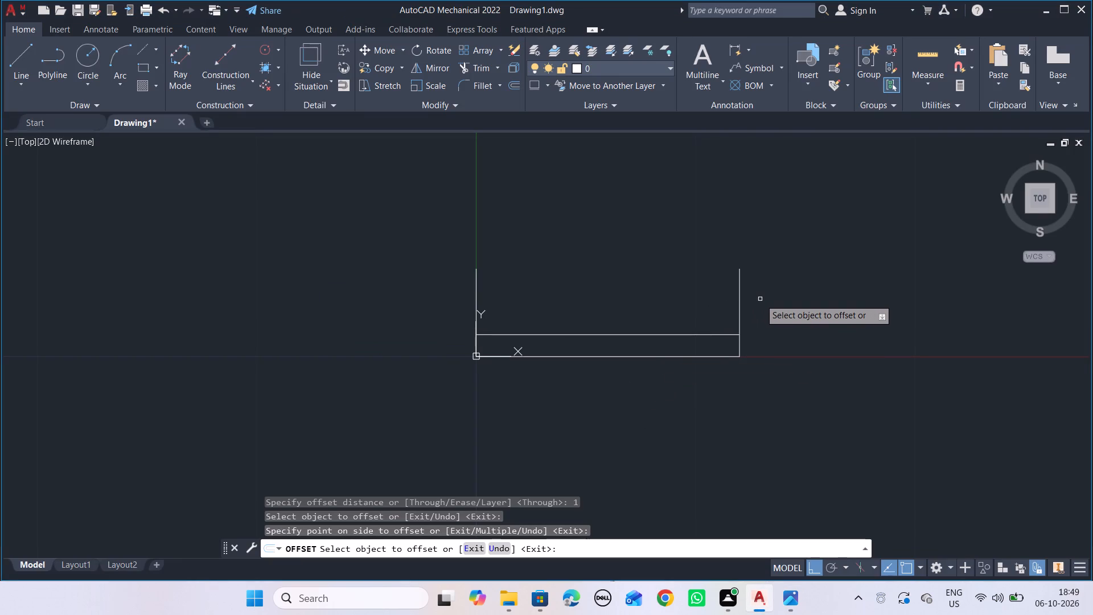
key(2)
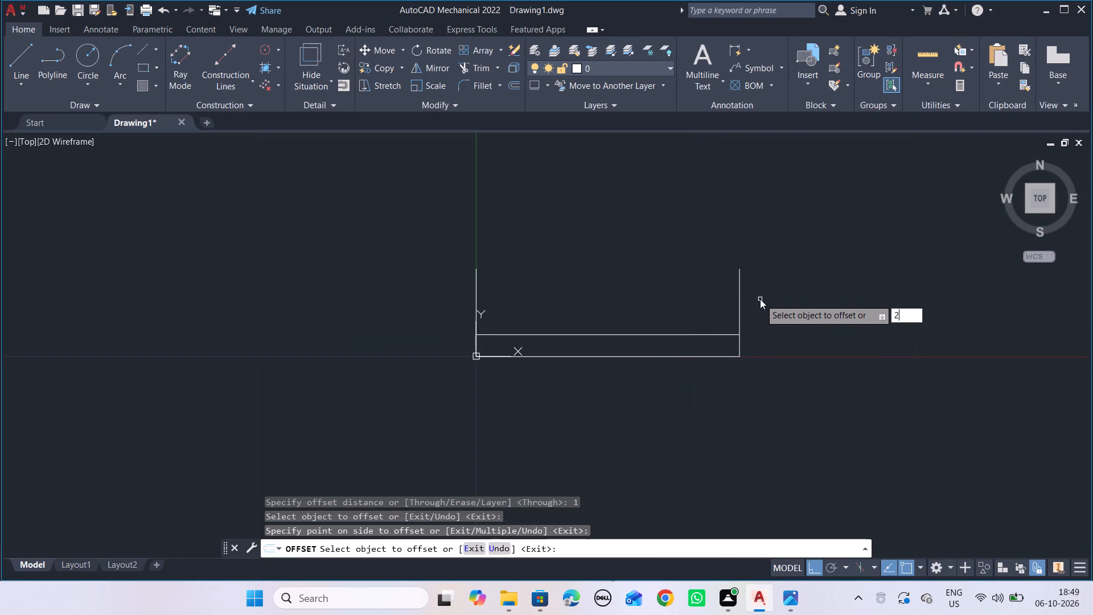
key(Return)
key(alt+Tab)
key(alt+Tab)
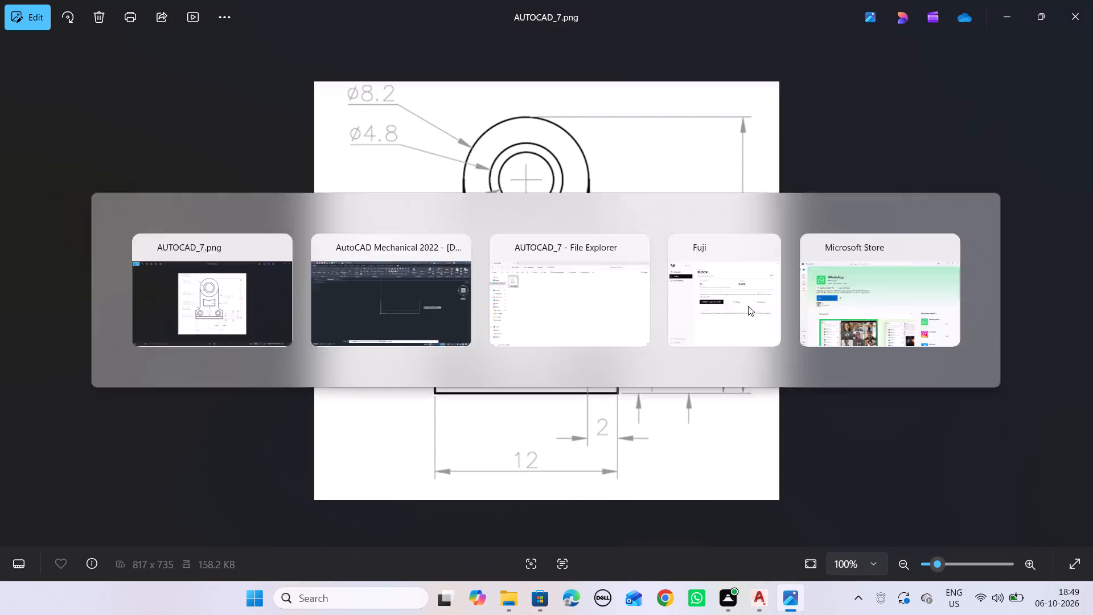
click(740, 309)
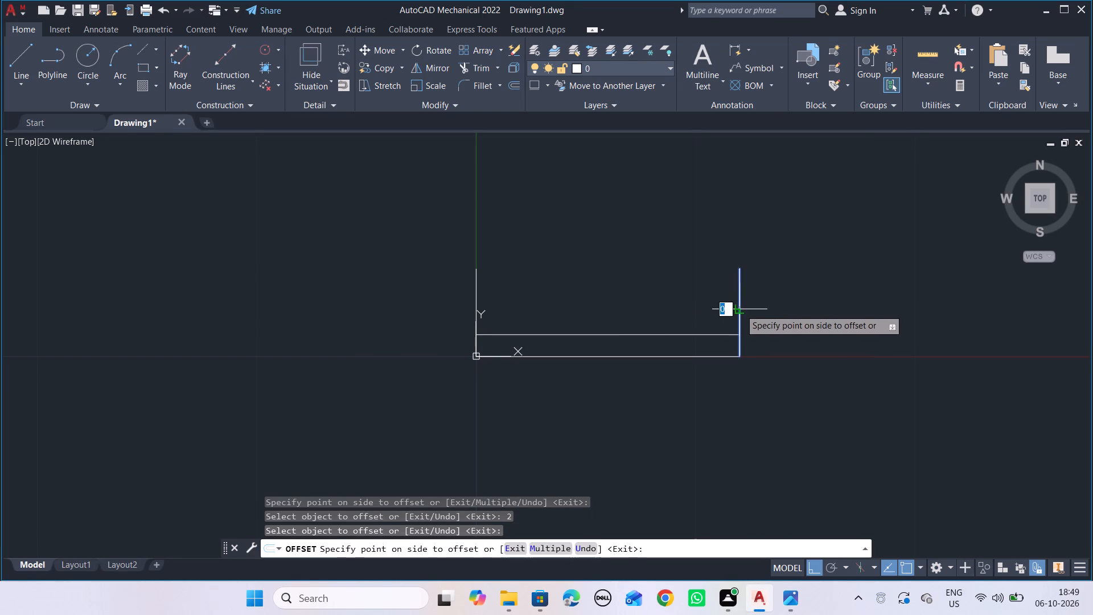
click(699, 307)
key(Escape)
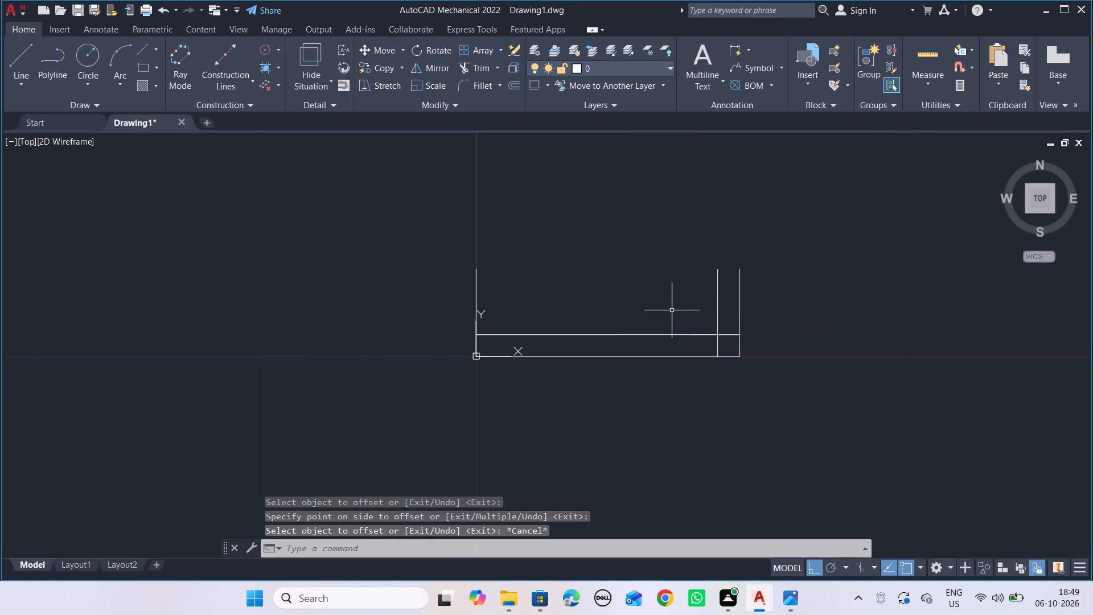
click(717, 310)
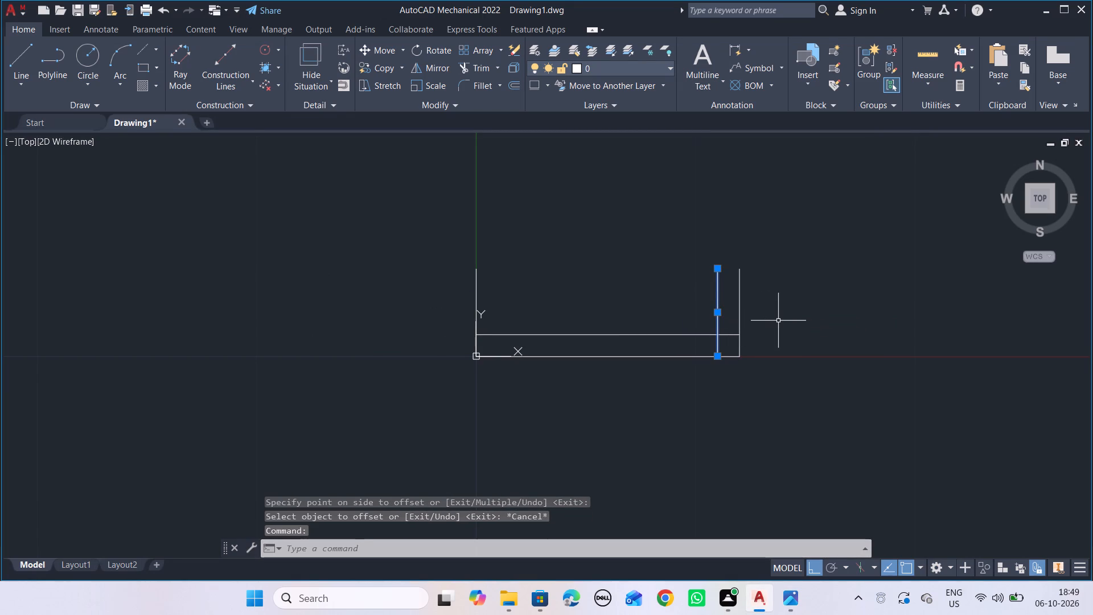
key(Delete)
Offset the right and left vertical edges of the base 2 units inward and end the Offset command.
text(off)
key(Right)
key(Return)
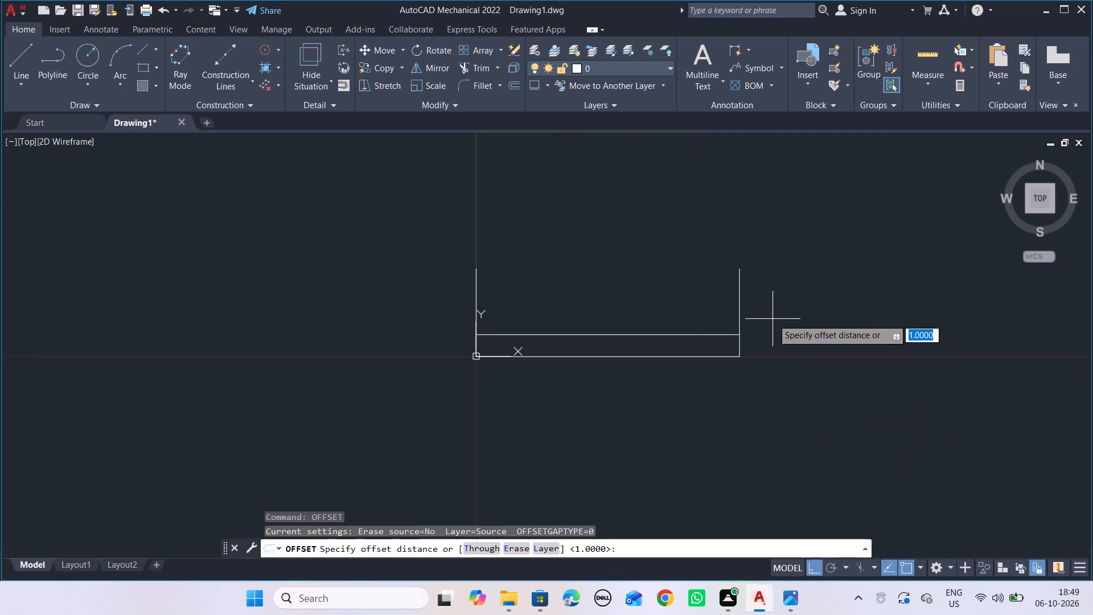
key(2)
key(Return)
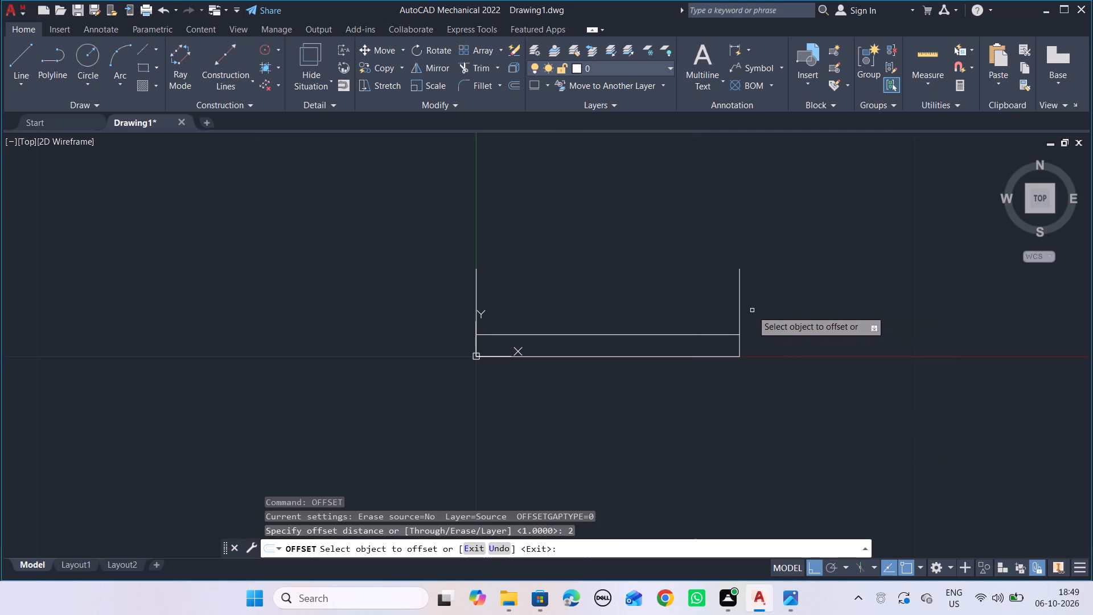
click(740, 306)
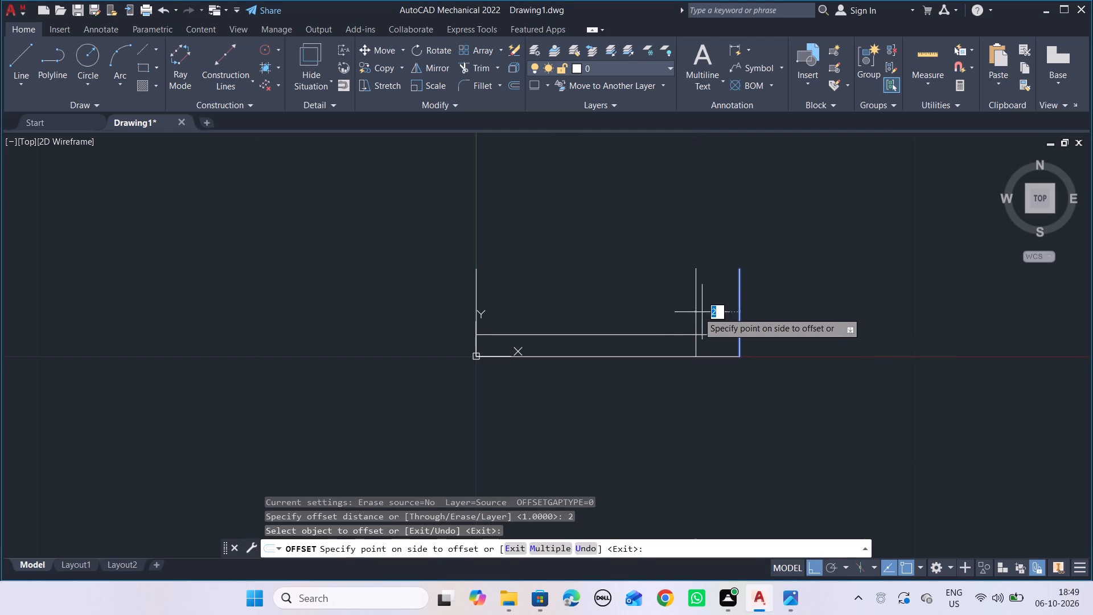
click(696, 312)
click(474, 285)
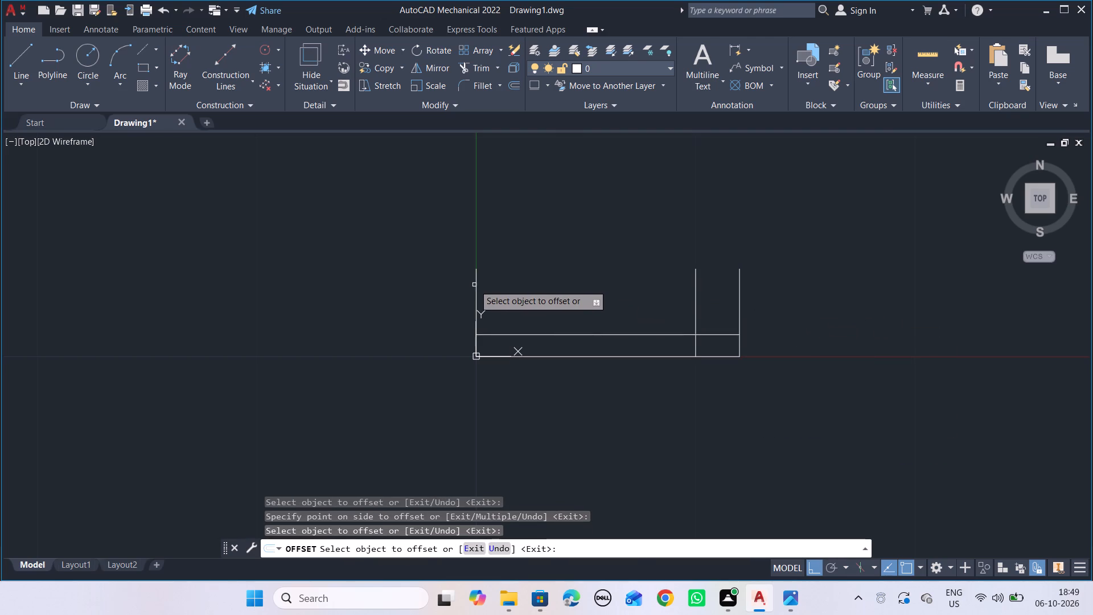
click(477, 285)
click(504, 283)
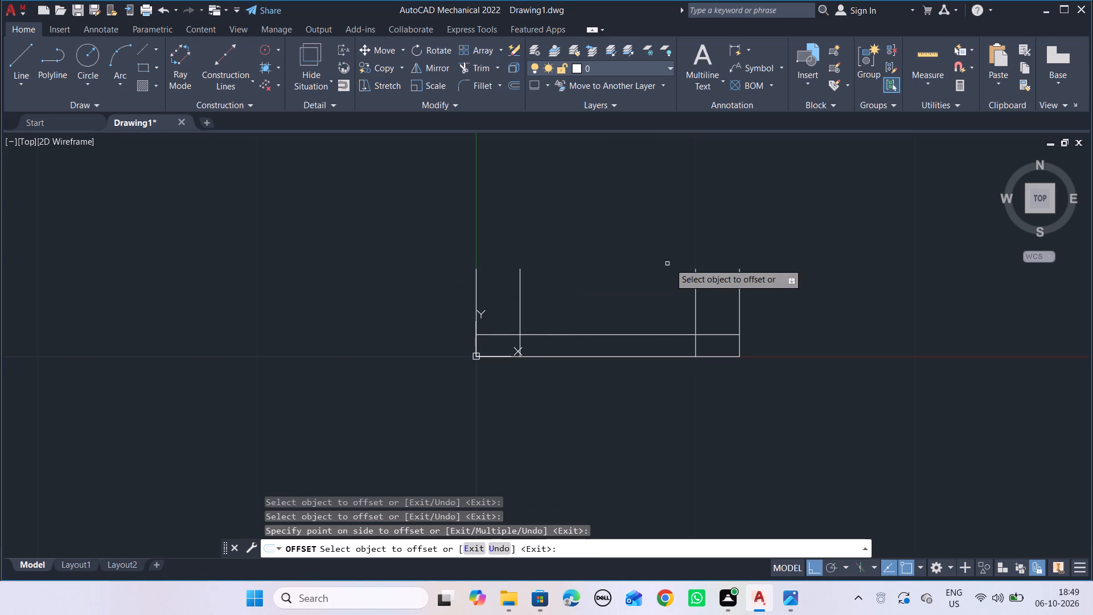
key(Escape)
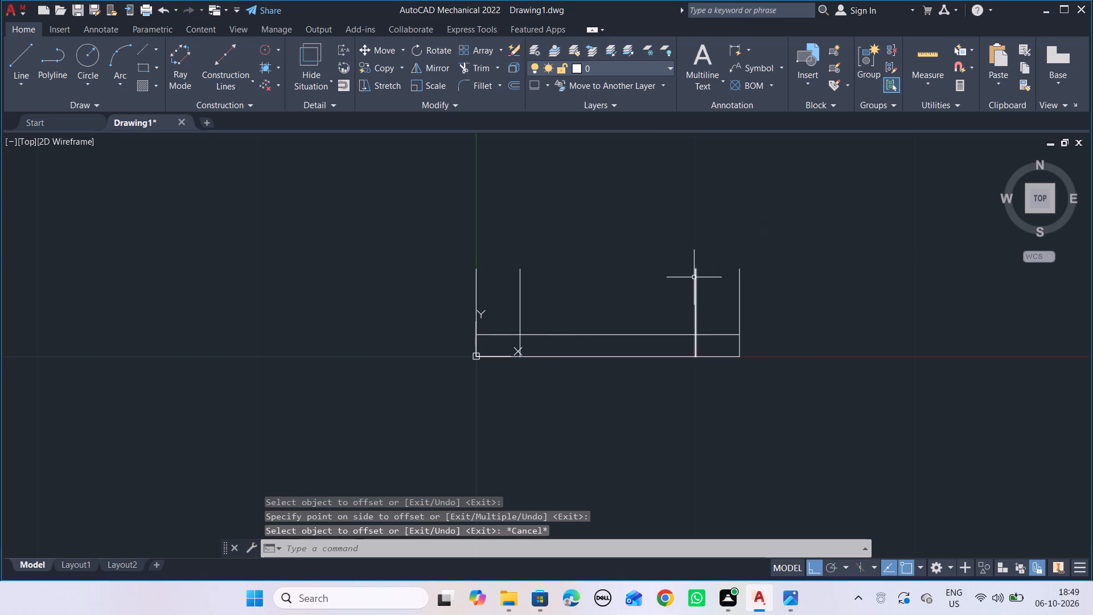
Stretch the upper ends of both inner vertical lines straight up to about 19 units above the base line.
click(694, 277)
click(696, 269)
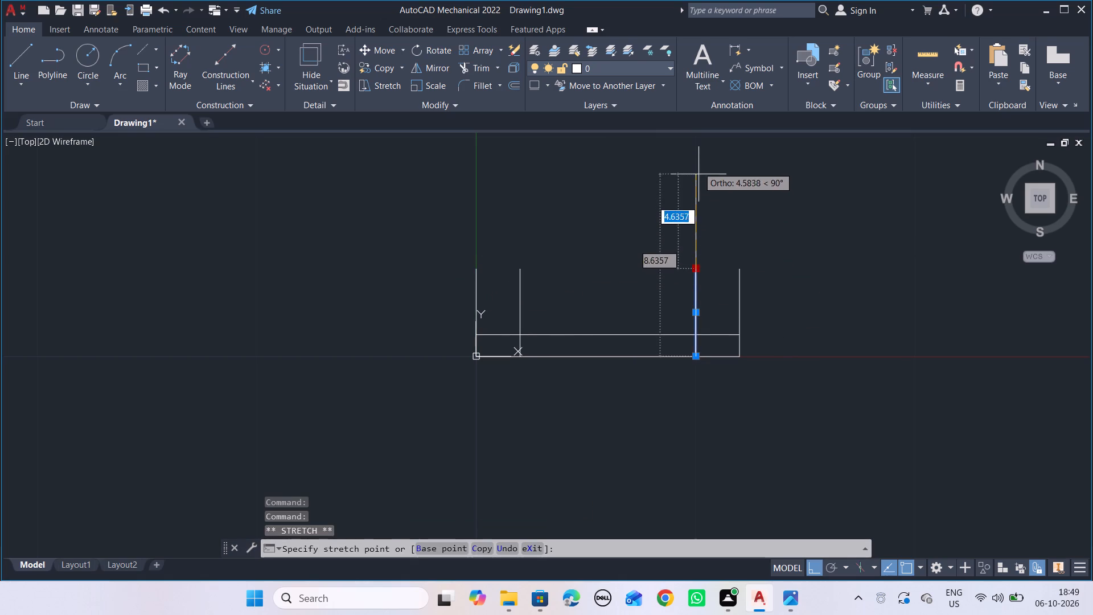
scroll(697, 156, down, 3)
middle_drag(697, 156, 688, 263)
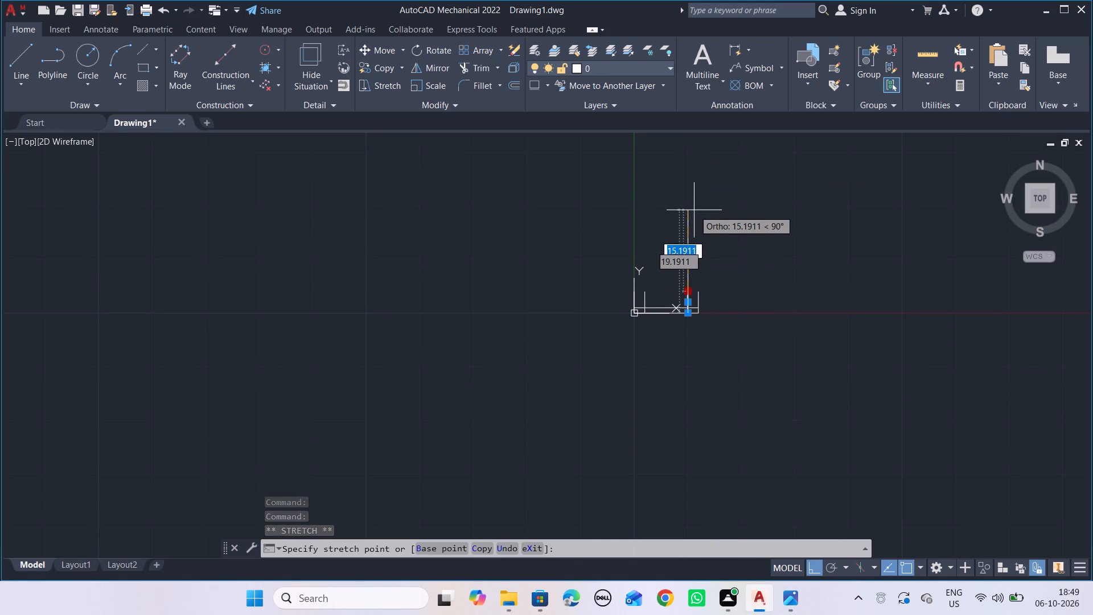
click(694, 210)
key(Escape)
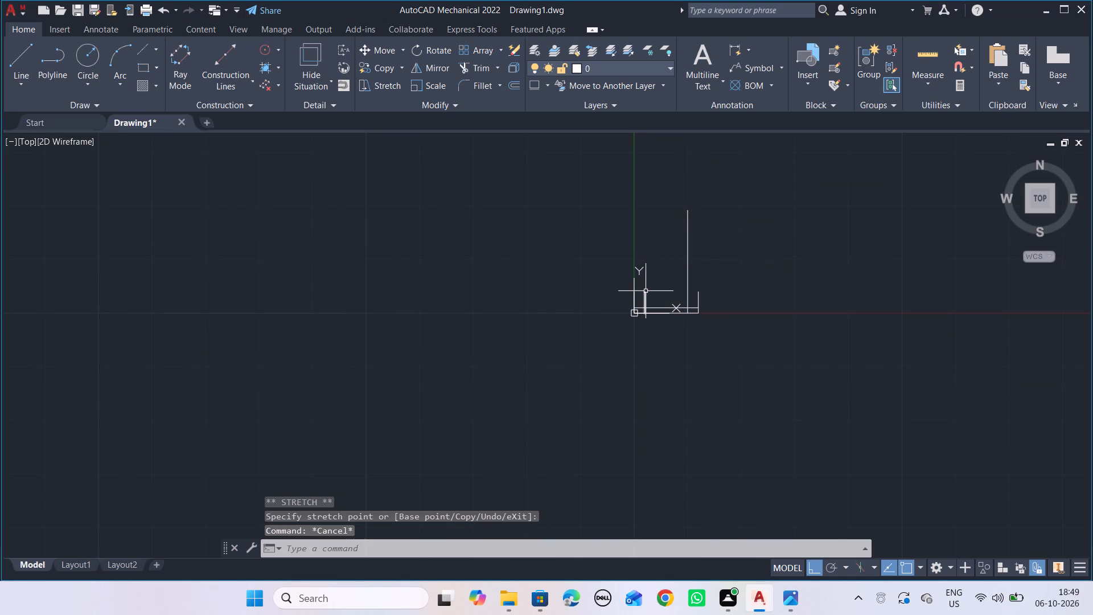
click(646, 292)
click(647, 293)
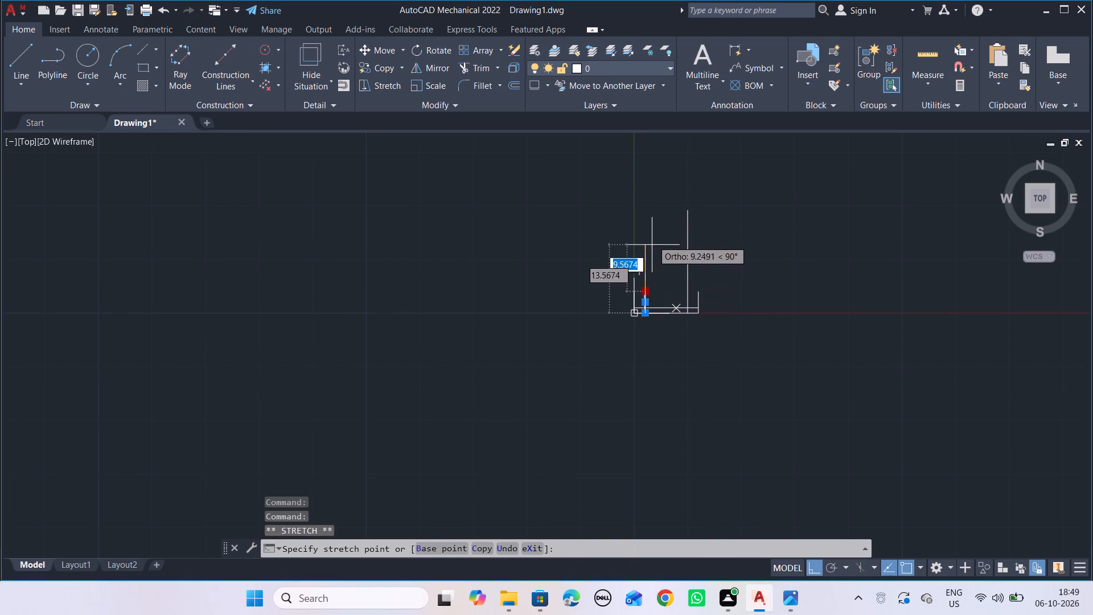
click(650, 209)
key(Escape)
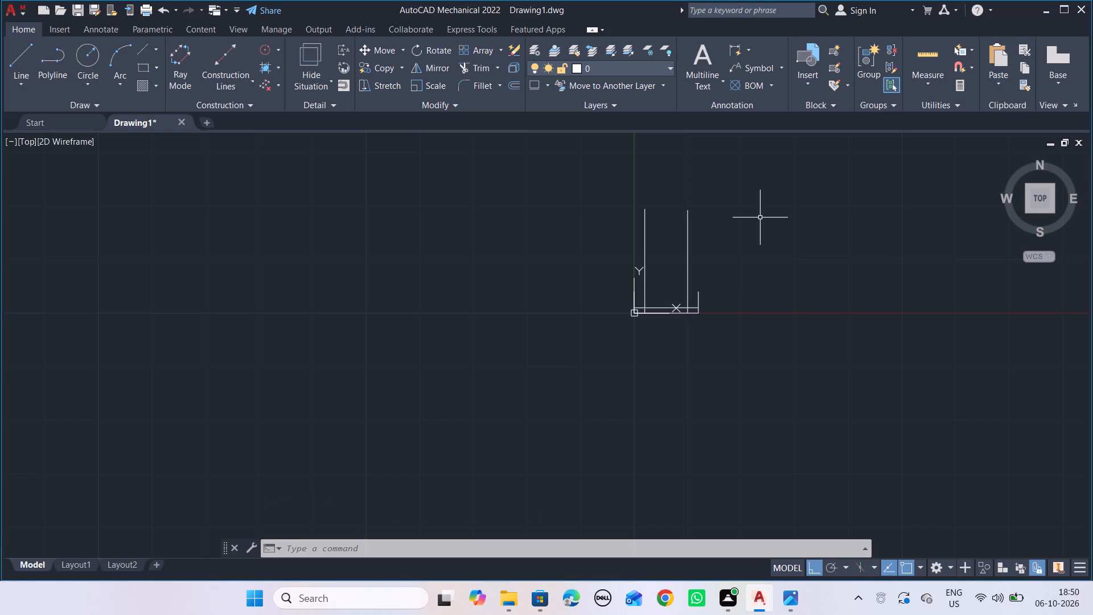
Check the hole height in the reference image, offset the base line 2.5 units upward, and end the Offset command.
key(alt+Tab)
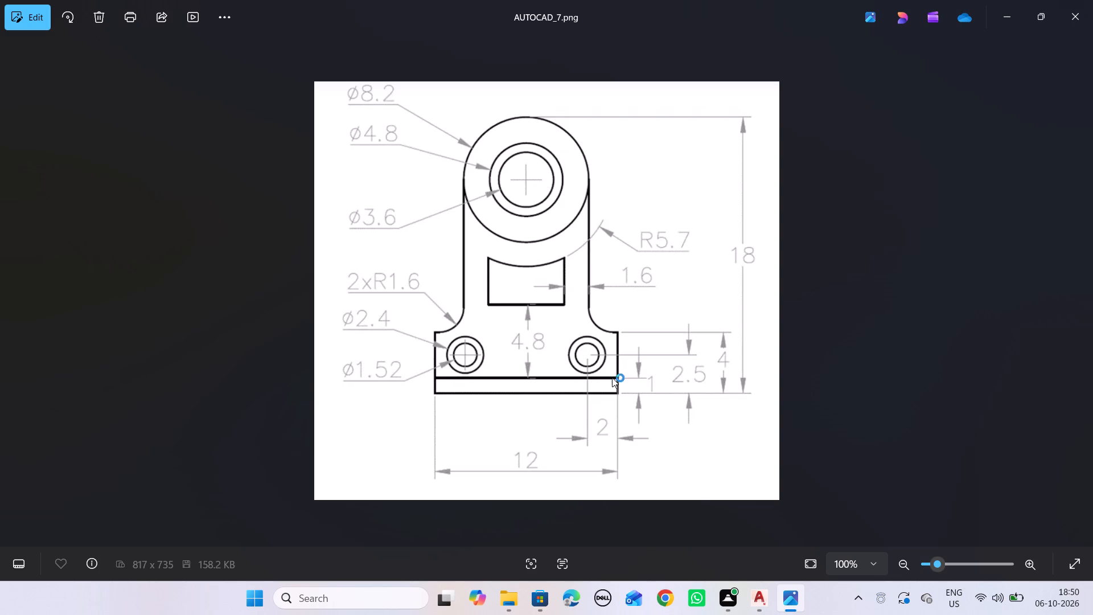
key(alt+Tab)
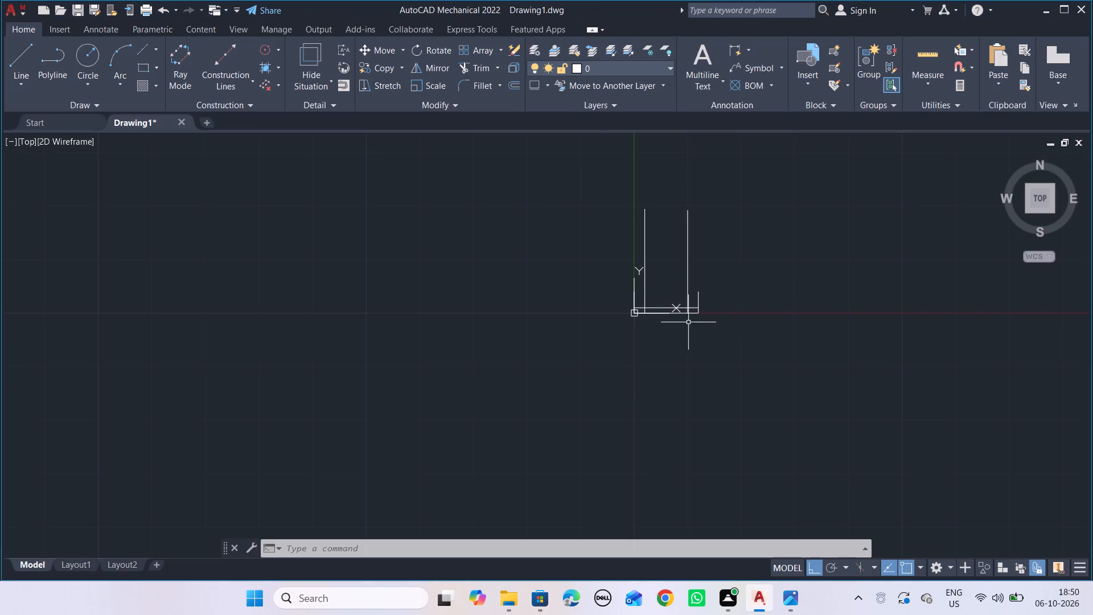
scroll(688, 322, up, 4)
text(off)
key(Right)
key(Return)
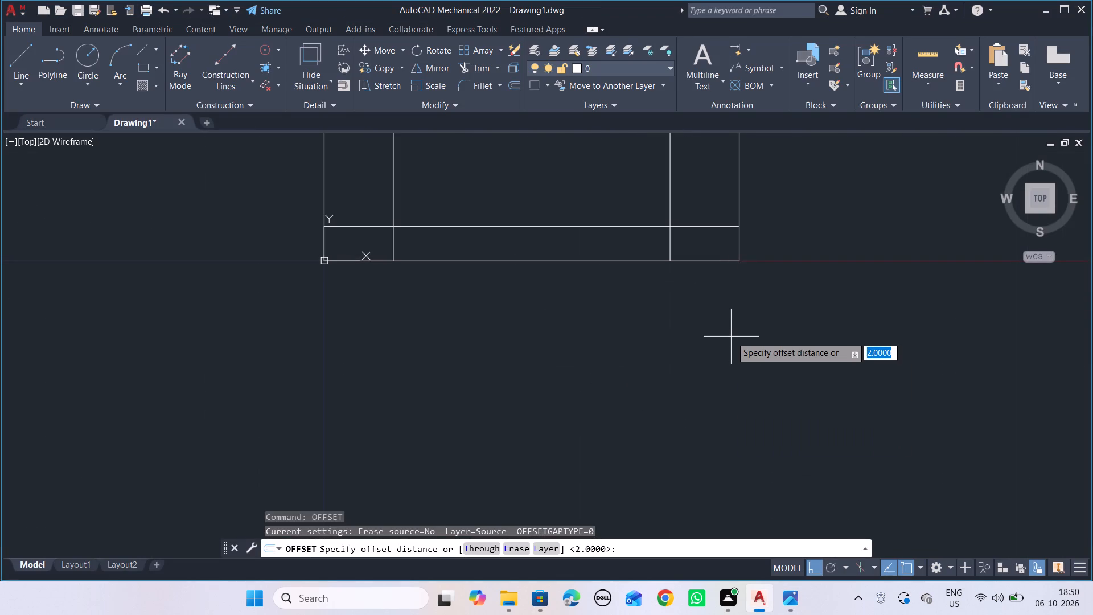
text(2.5)
key(Return)
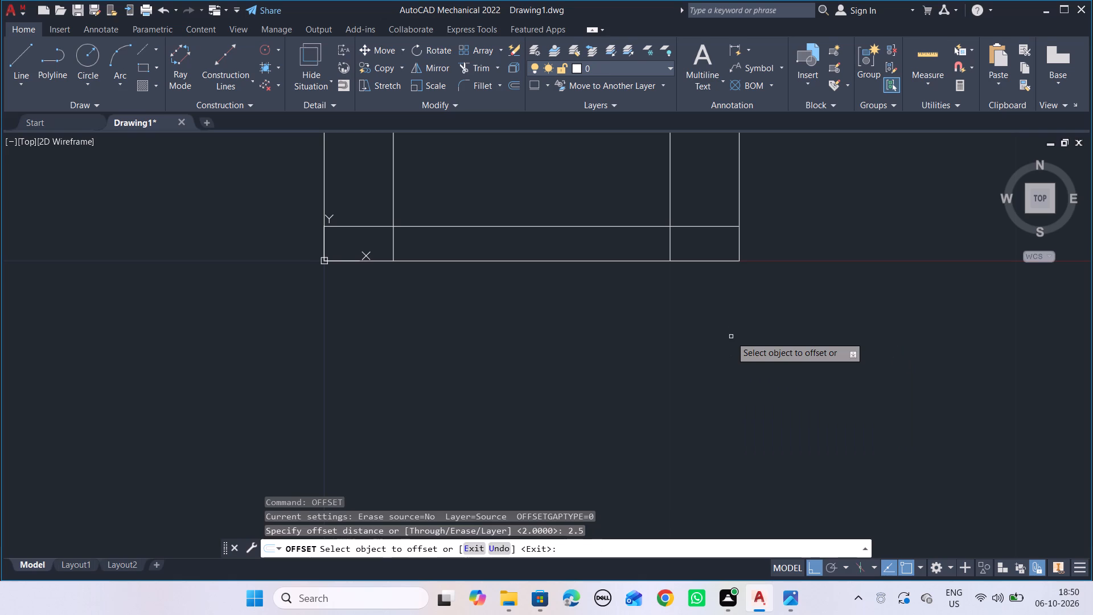
click(712, 261)
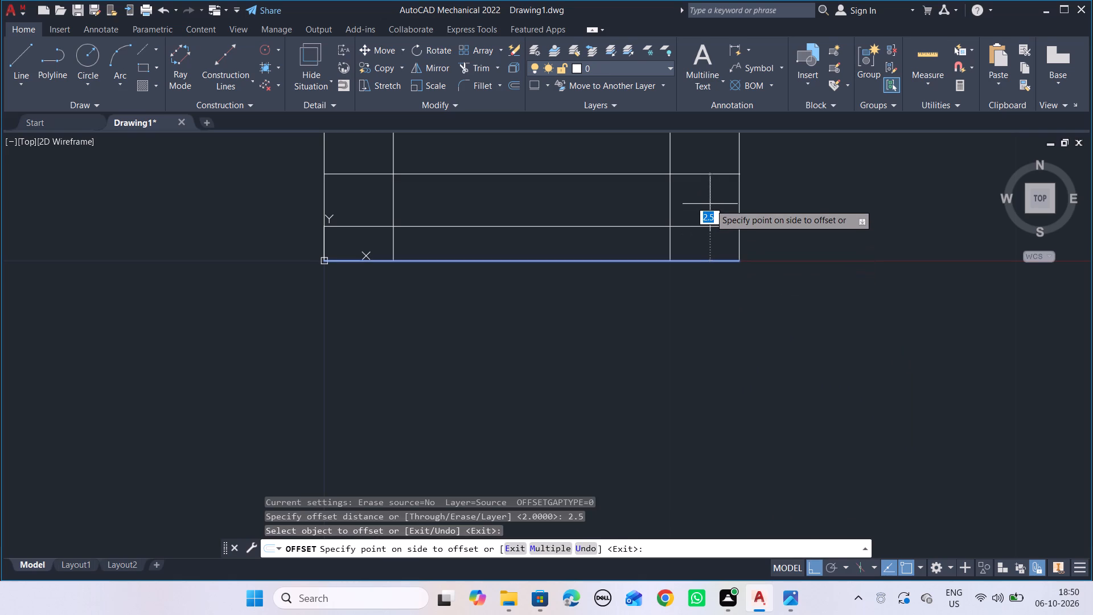
click(710, 204)
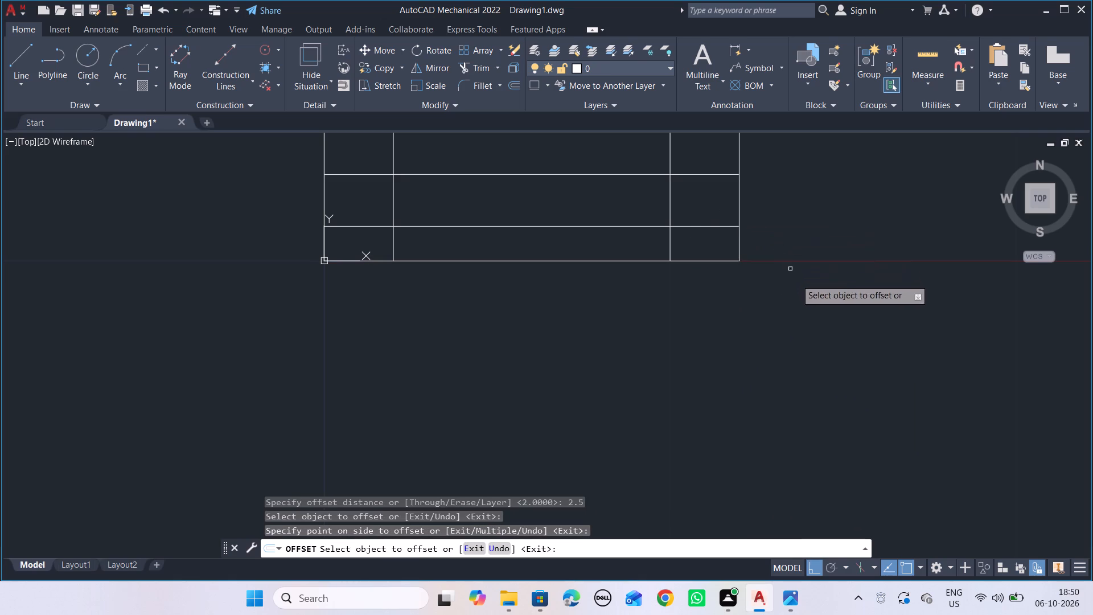
key(alt+Tab)
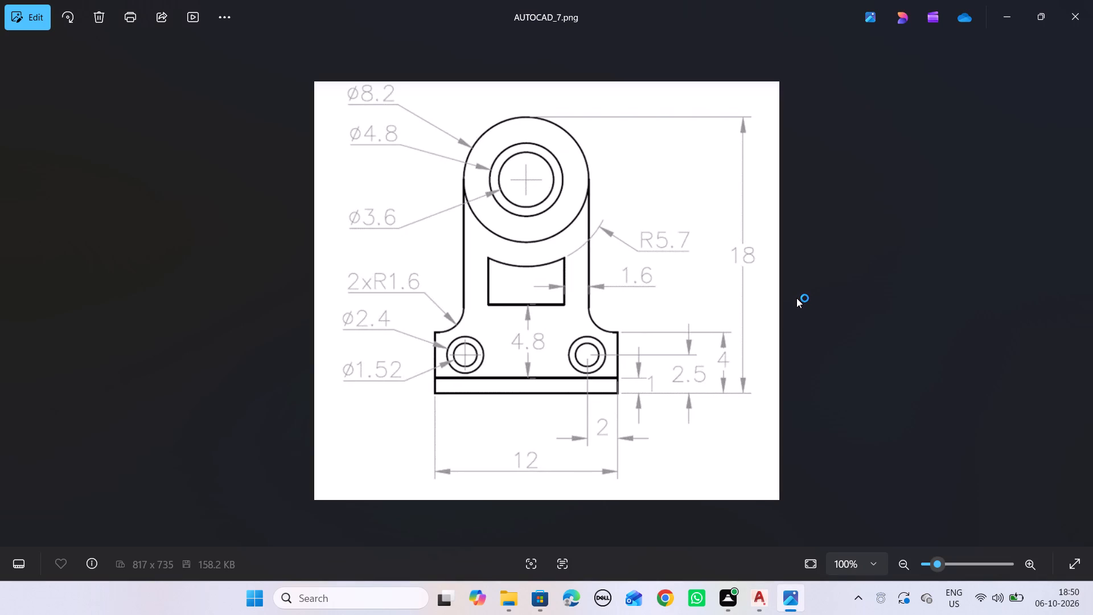
key(alt+Tab)
key(Escape)
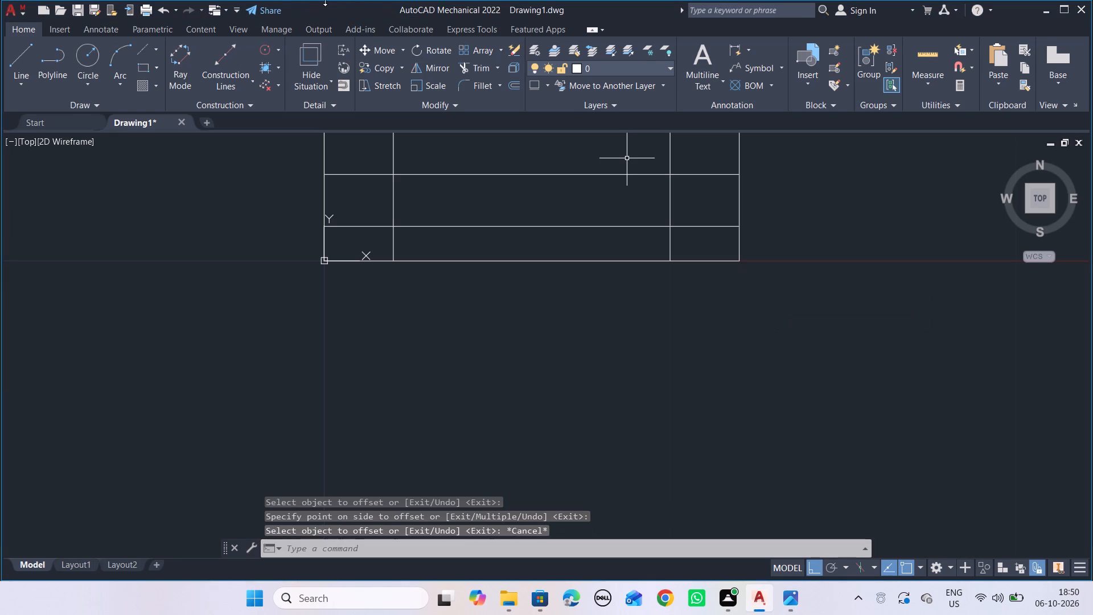
Check the small hole size in the reference image and draw a 1.52-diameter circle where the right inner vertical meets the 2.5-unit guide line.
click(98, 80)
click(104, 135)
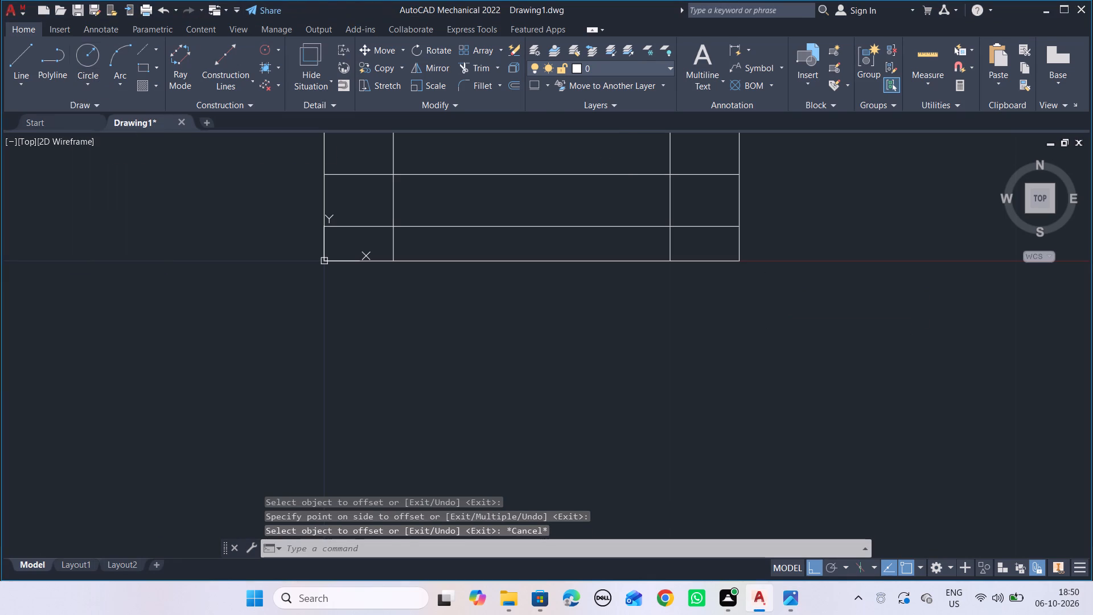
click(667, 174)
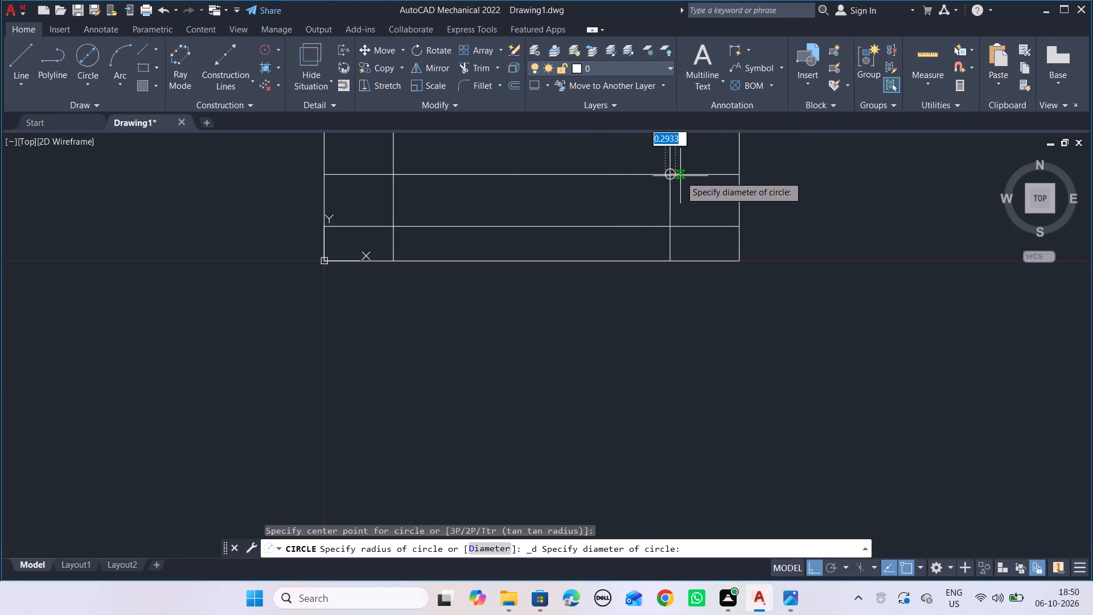
key(alt+Tab)
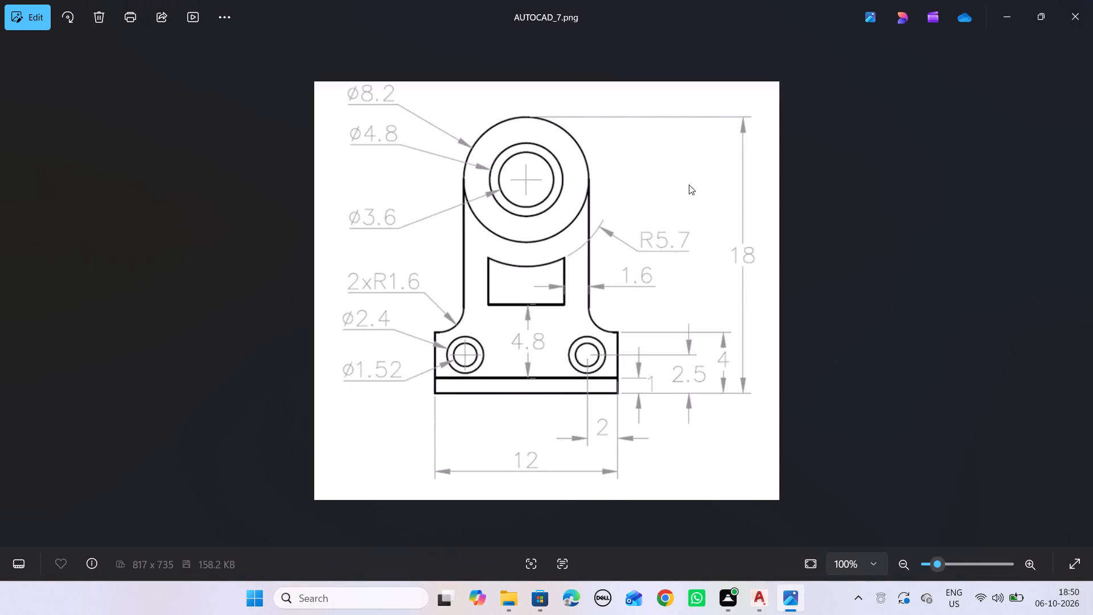
key(alt+Tab)
text(1.52)
key(Return)
Draw a concentric circle of radius 1.2 around the right base hole, checking its size against the reference image.
scroll(689, 184, down, 1)
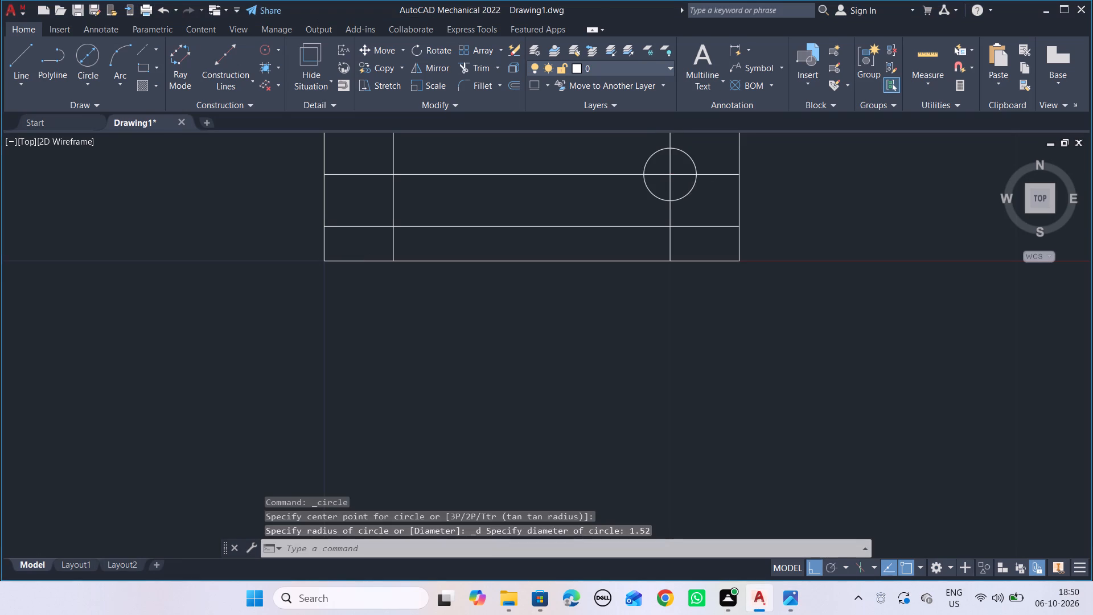
key(space)
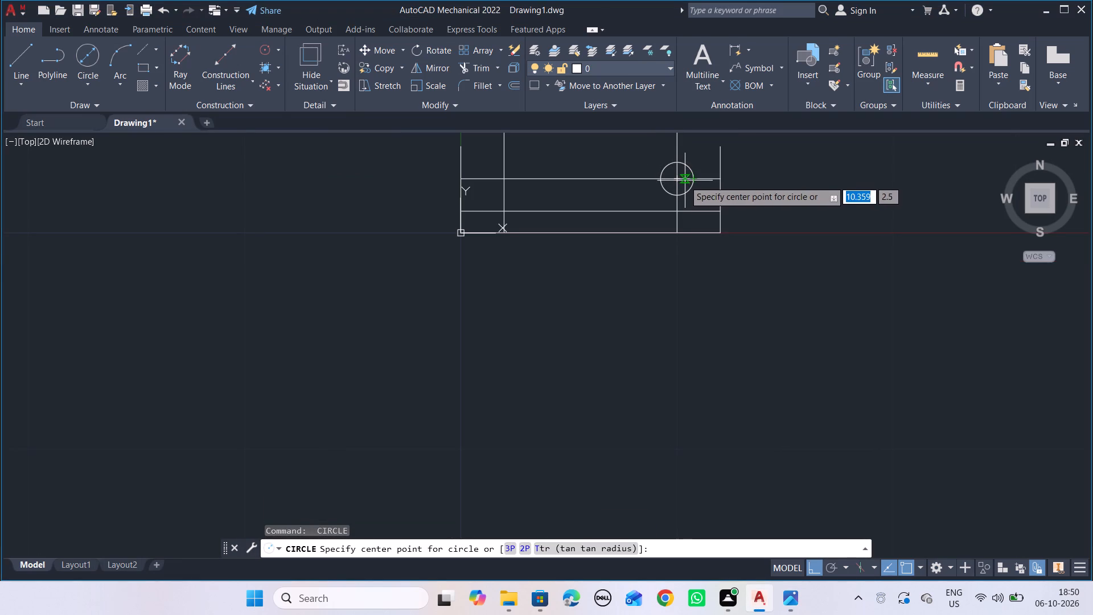
click(679, 179)
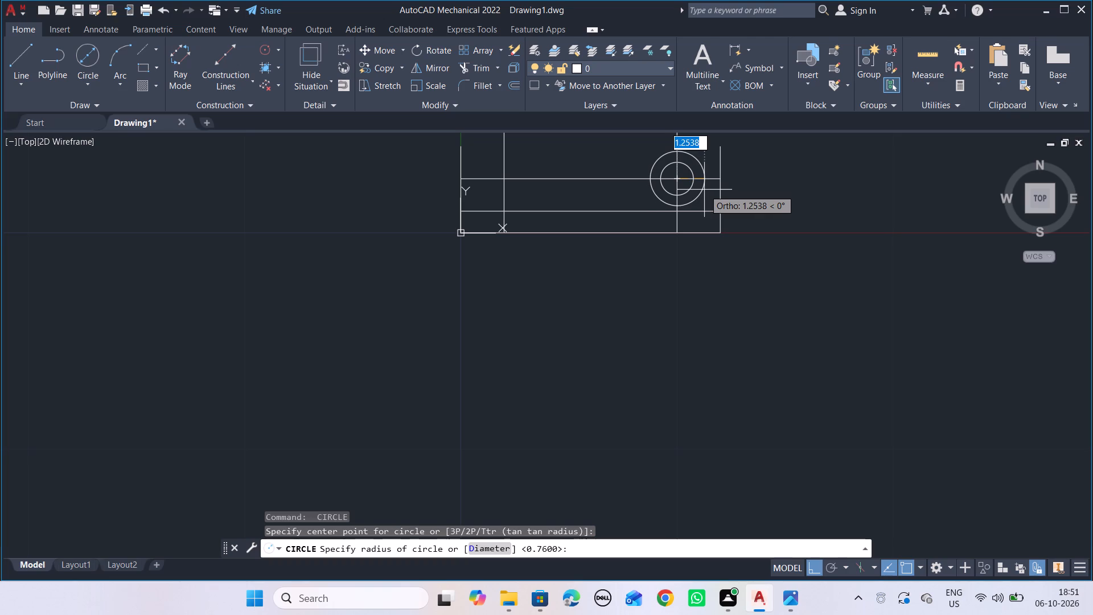
key(alt+Tab)
key(alt+Tab)
text(1.2)
key(Return)
Copy both concentric circles of the right hole 8 units to the left along the guide line and end the Copy command.
middle_drag(694, 186, 718, 237)
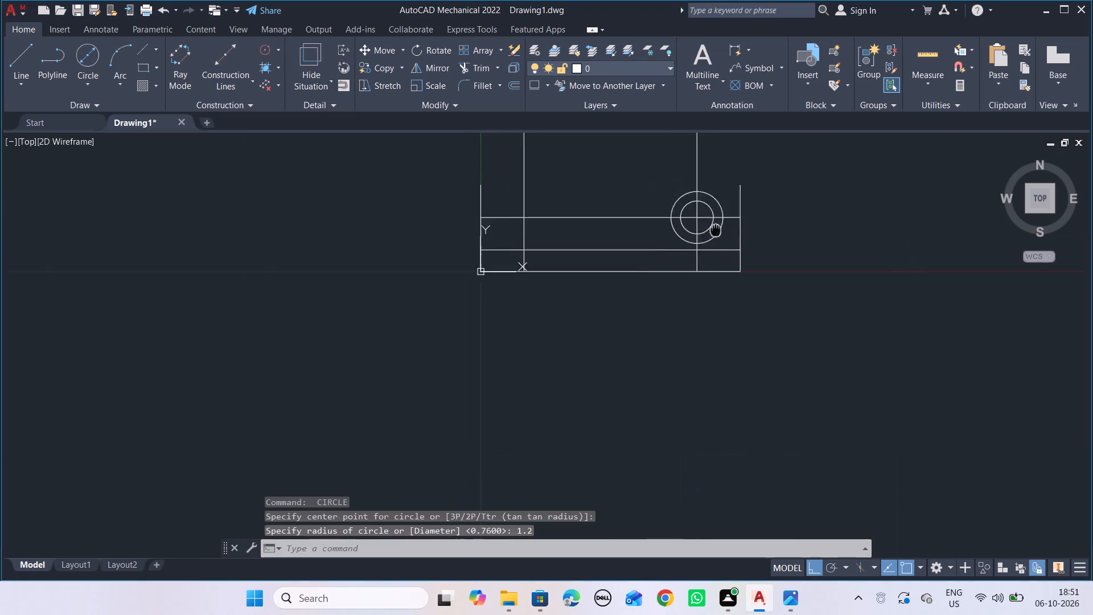
middle_drag(718, 237, 734, 292)
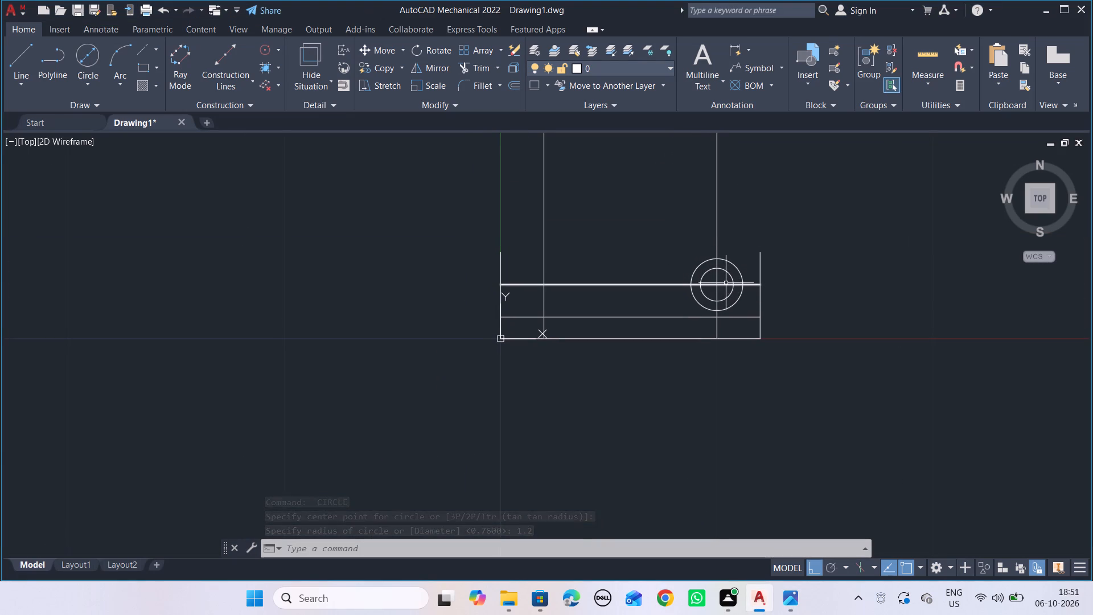
click(726, 283)
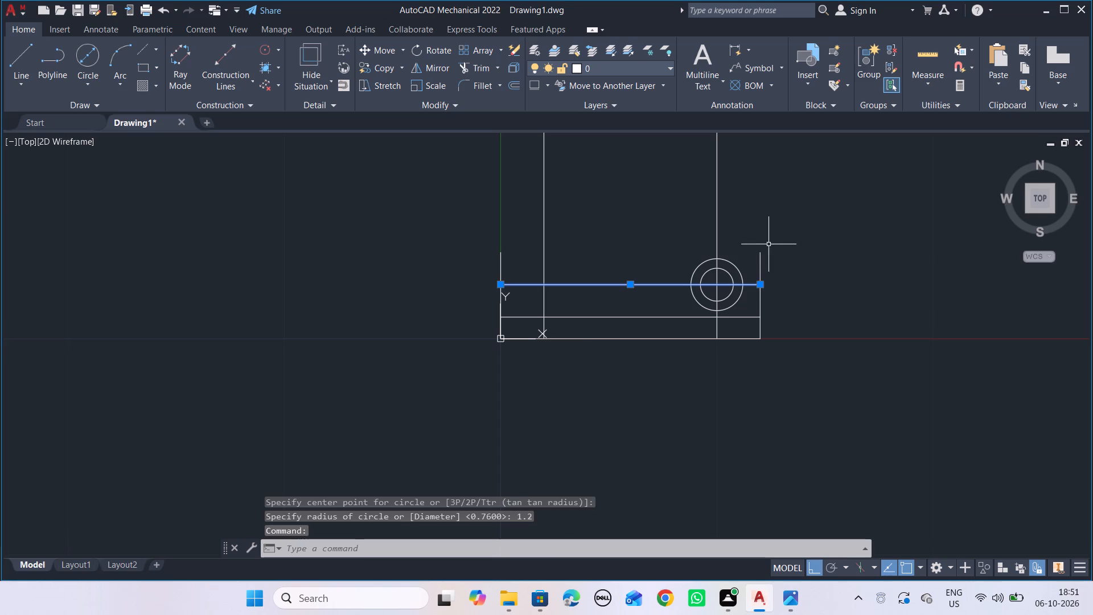
key(Escape)
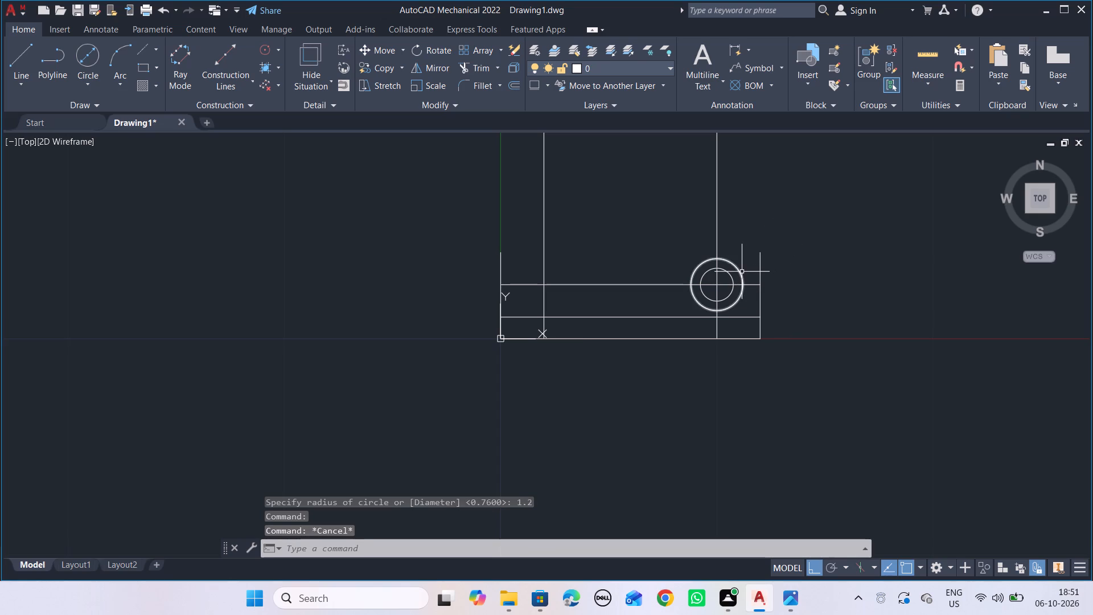
click(741, 272)
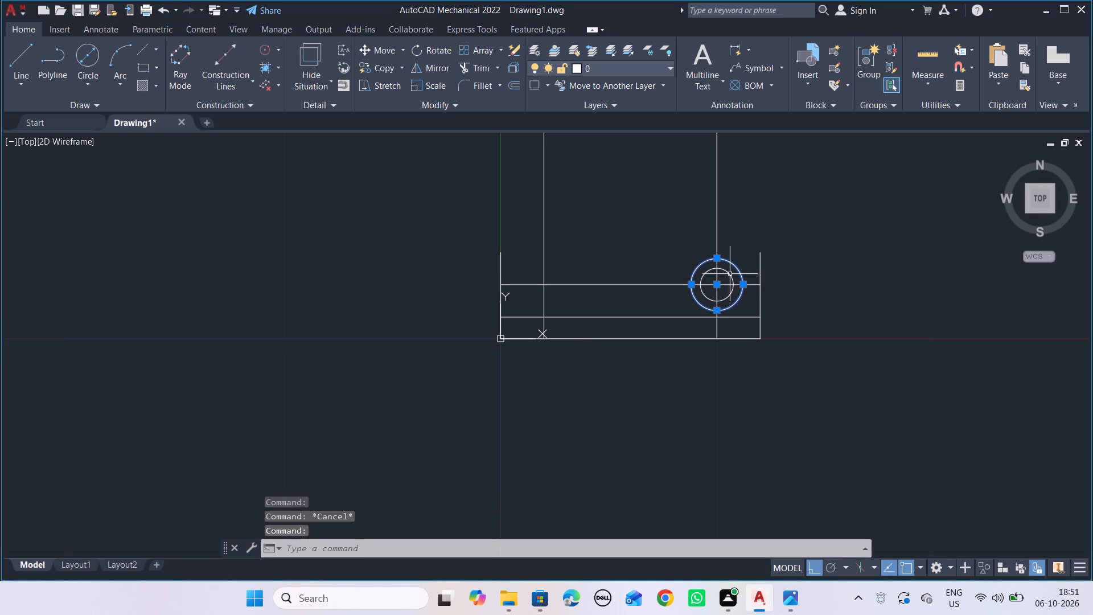
ctrl+click(728, 274)
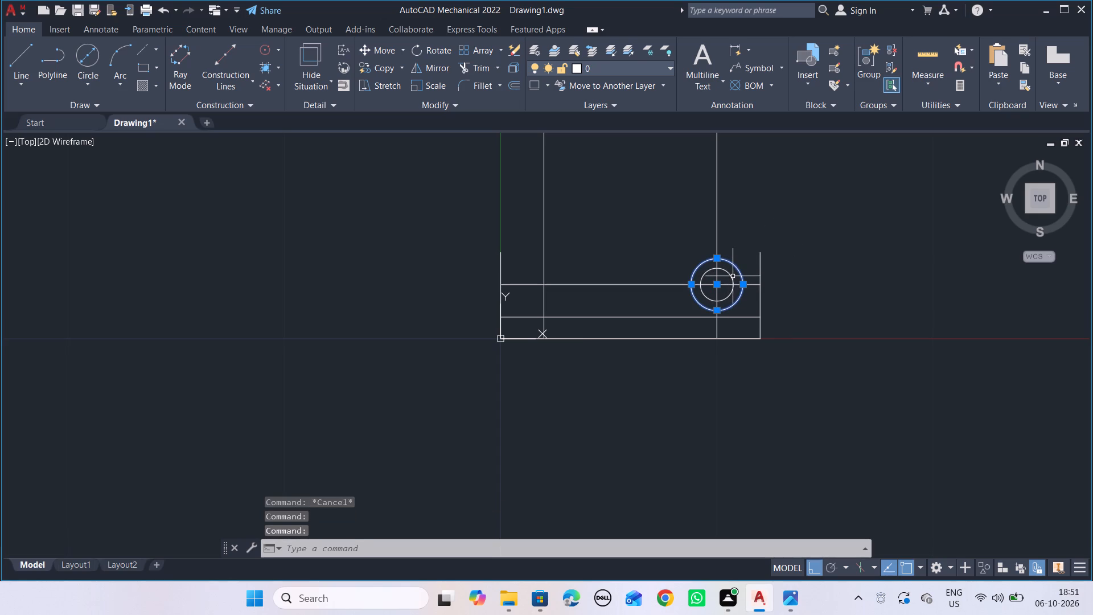
click(733, 276)
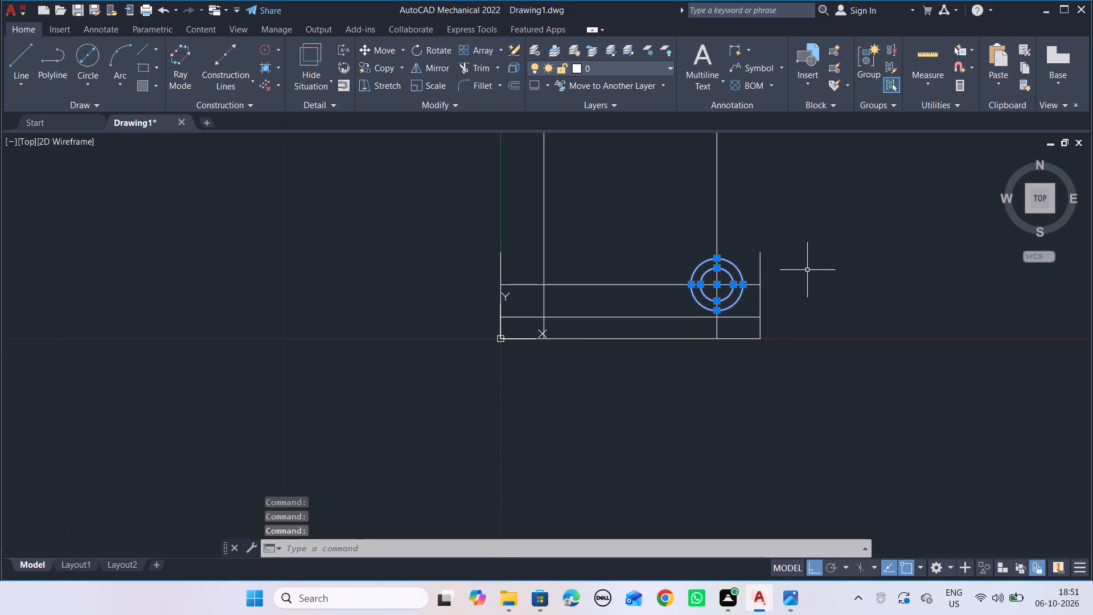
text(copy)
key(Return)
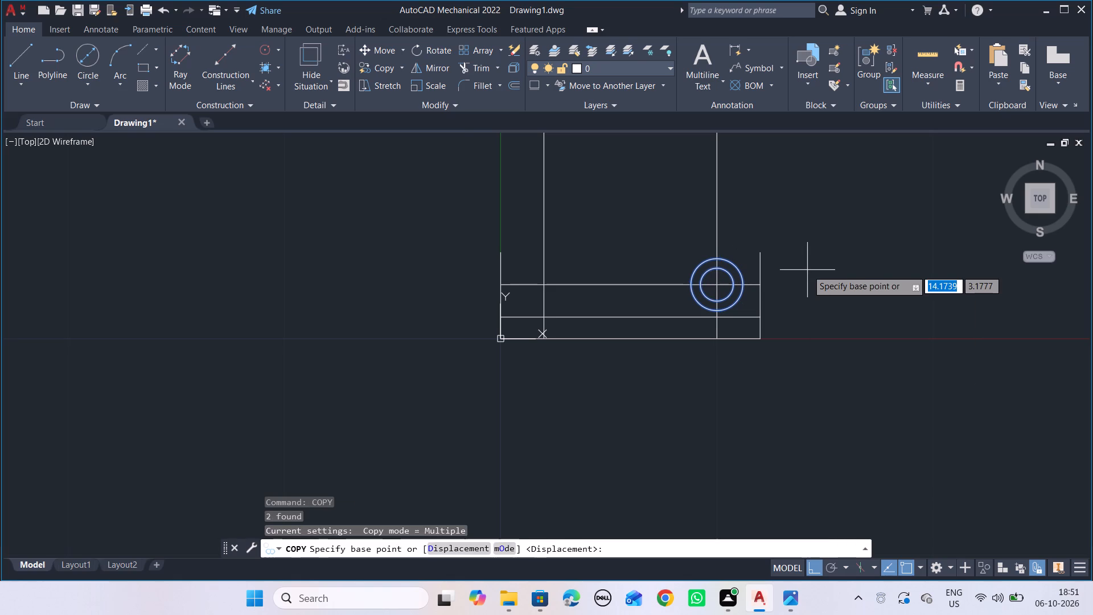
click(732, 285)
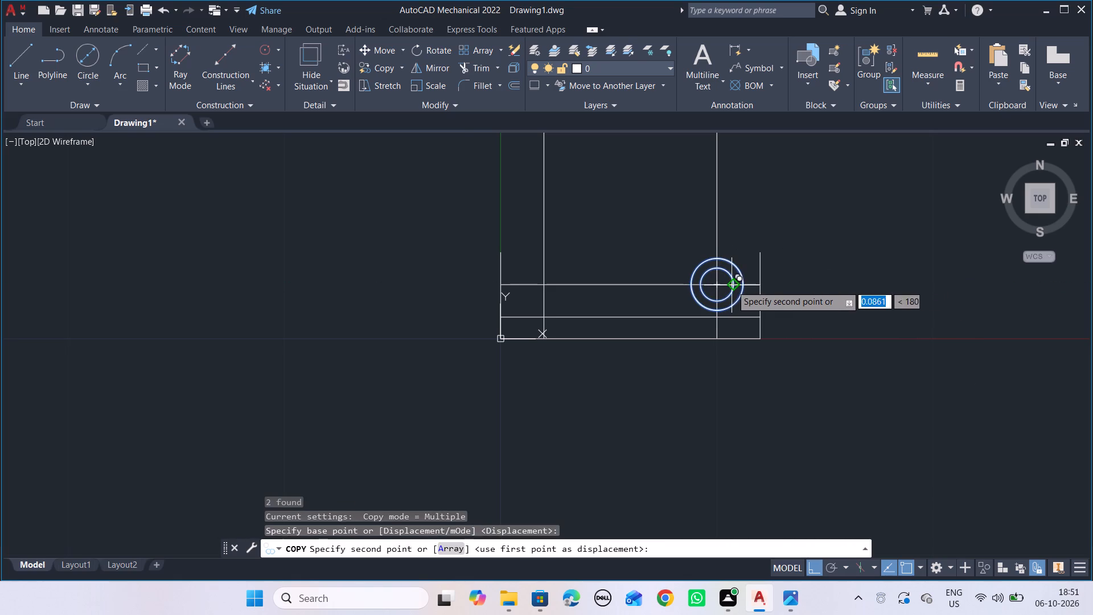
key(alt+Tab)
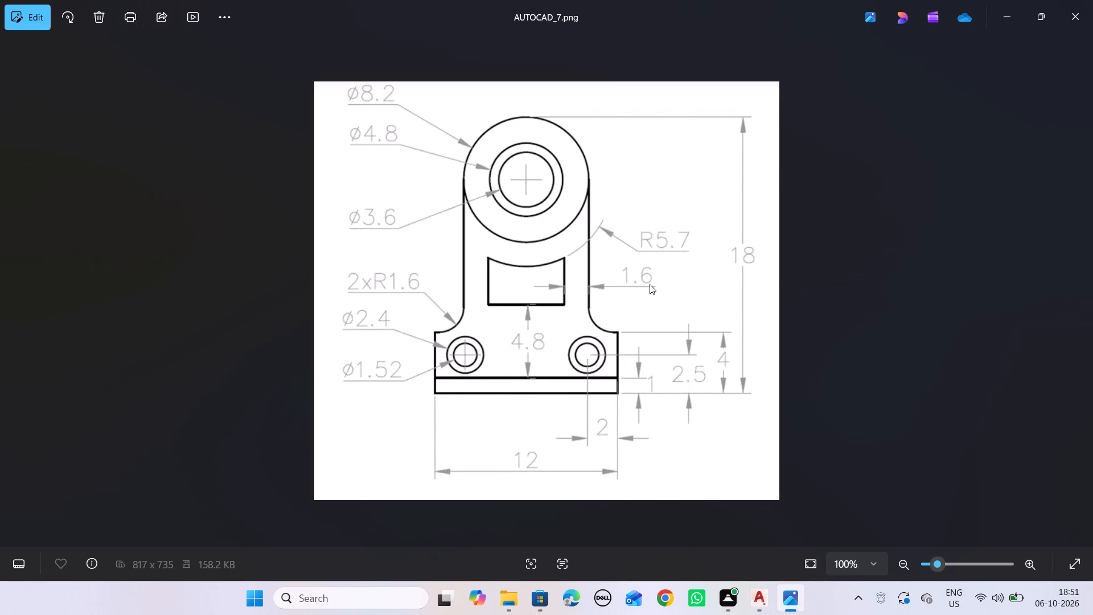
key(alt+Tab)
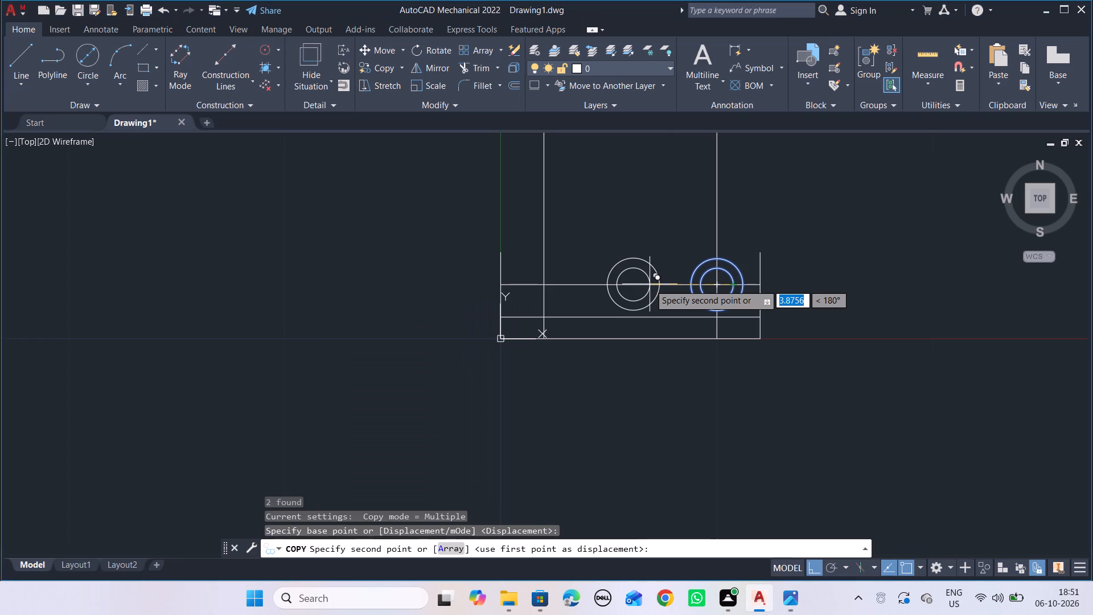
key(8)
key(Return)
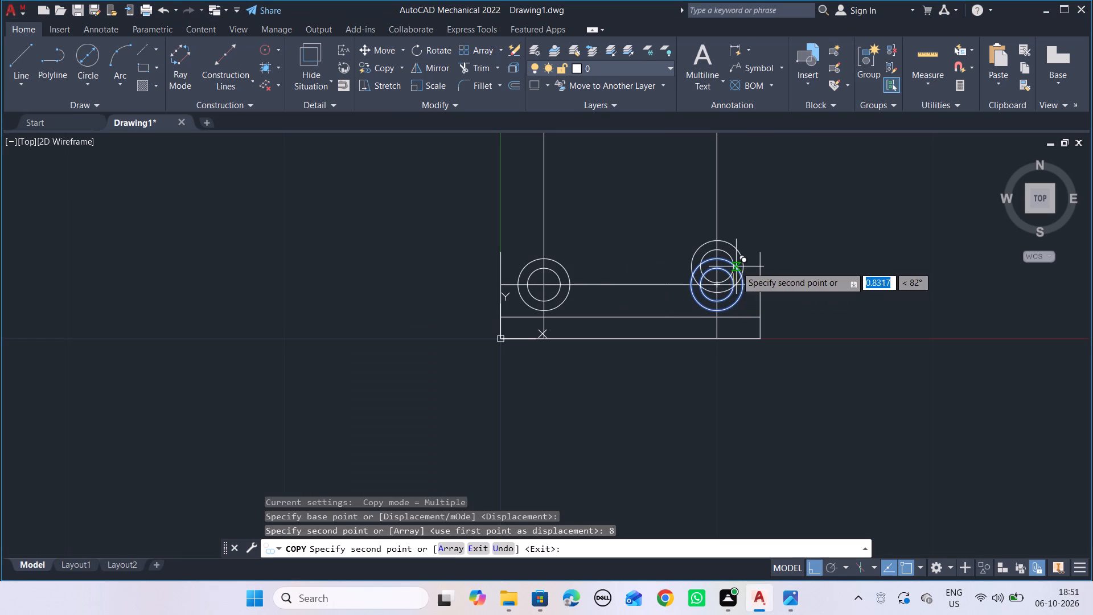
key(Escape)
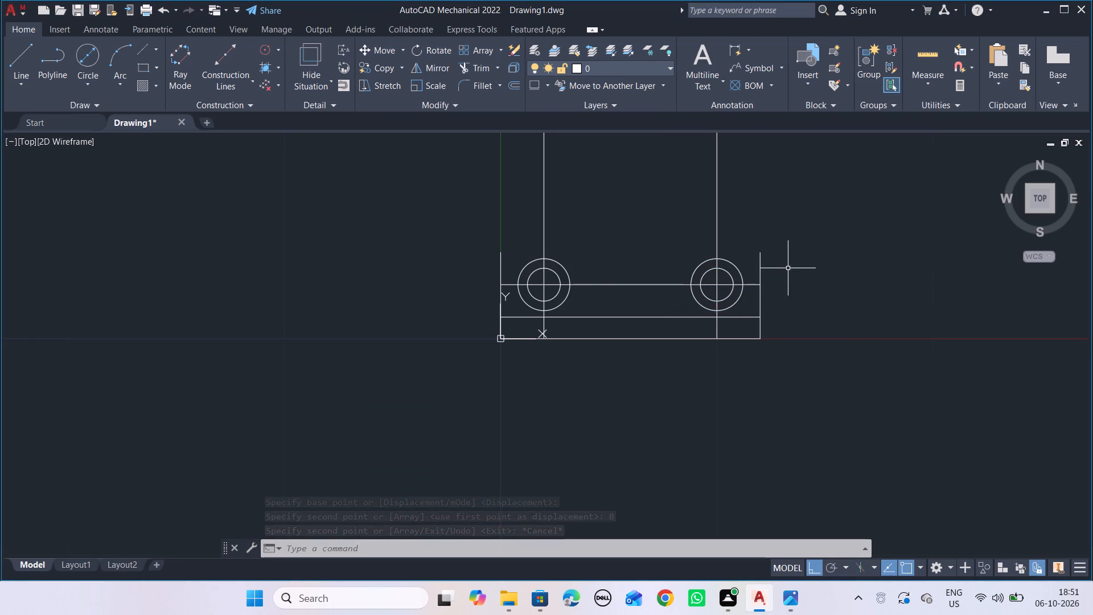
Erase the horizontal guide line running through the centres of the two base holes.
scroll(786, 268, down, 2)
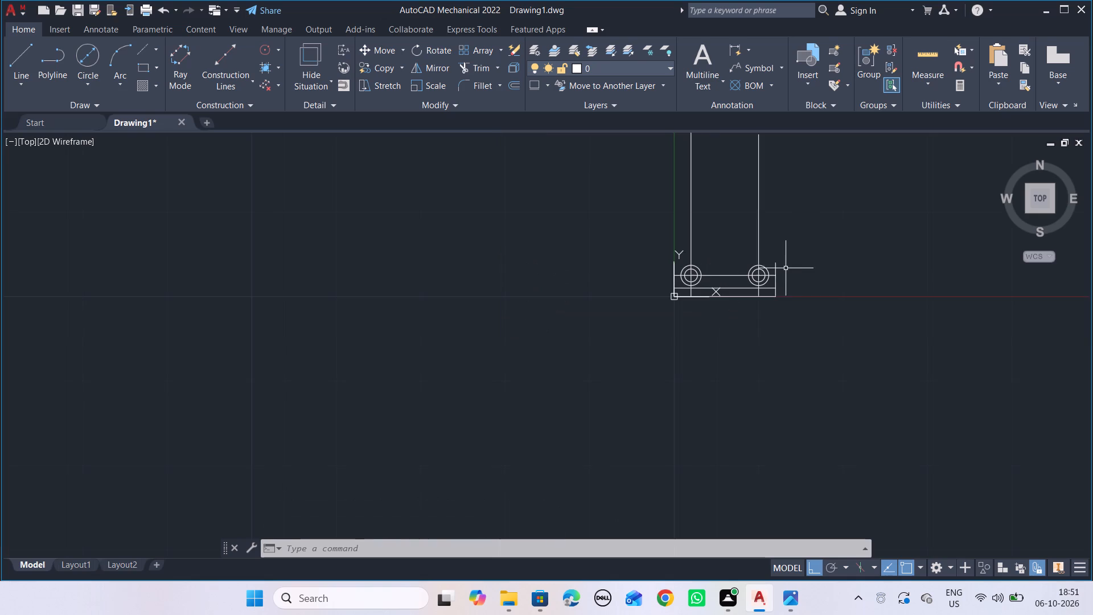
scroll(780, 285, up, 1)
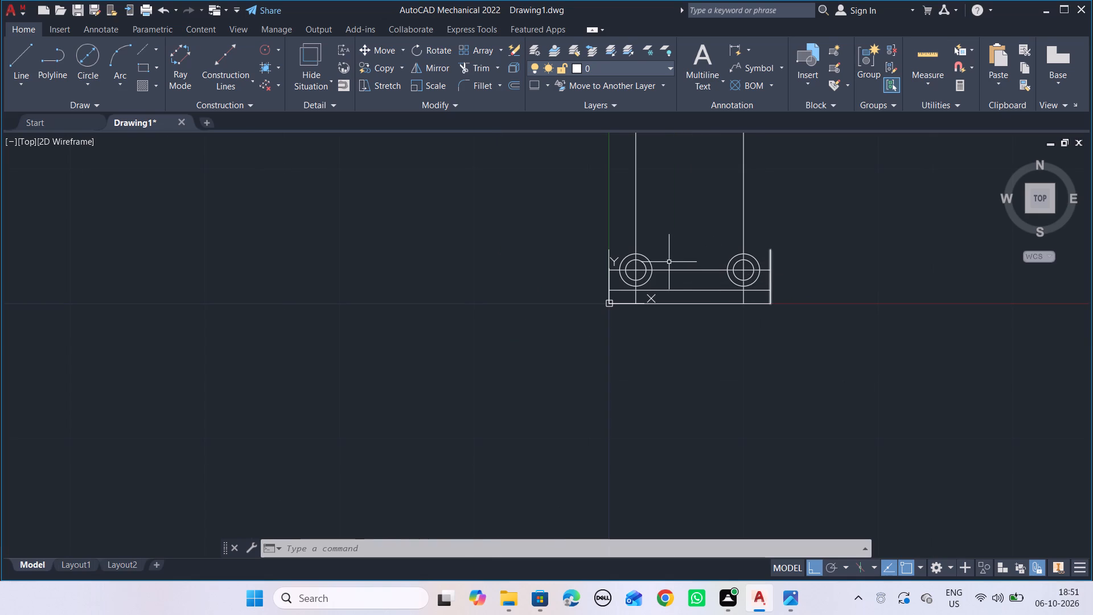
click(678, 270)
key(Delete)
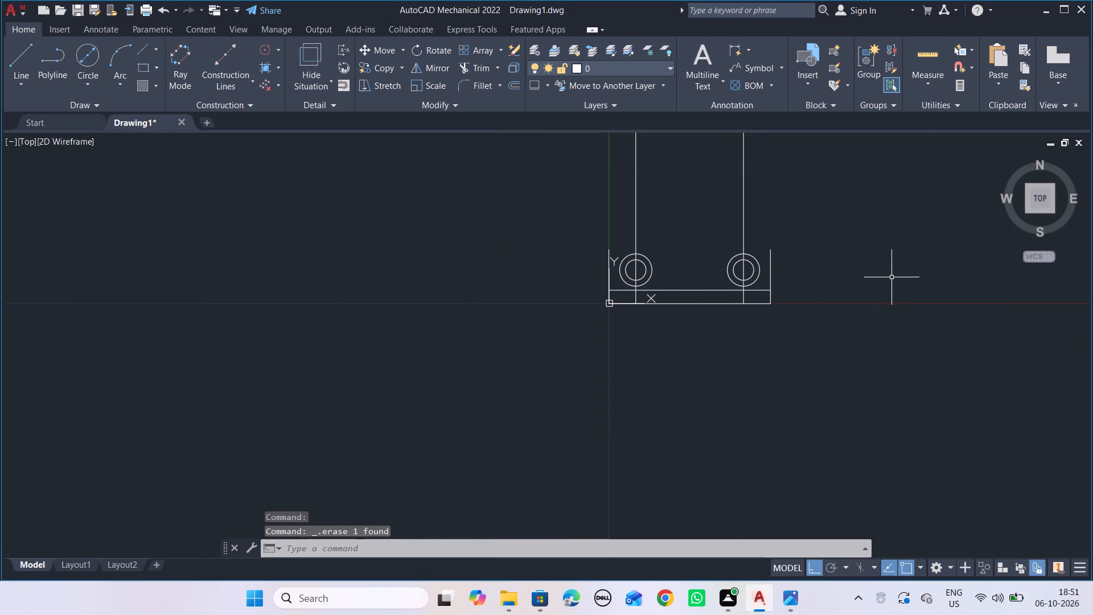
Check the window height in the reference image, offset the line 1 unit above the base upward by 4.8, and end Offset.
key(alt+Tab)
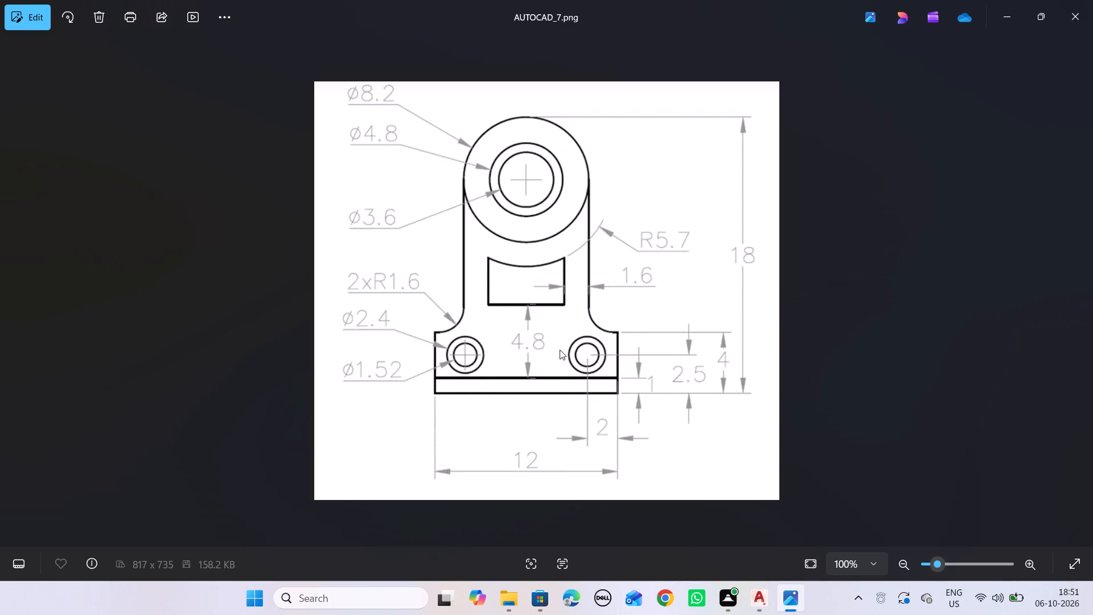
key(alt+Tab)
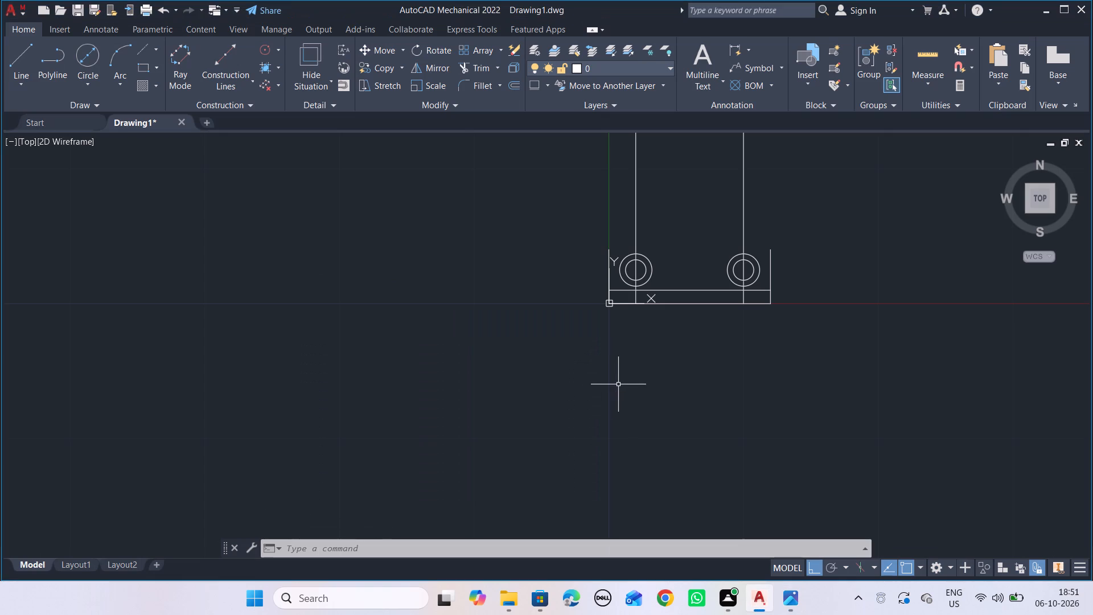
key(o)
text(ff)
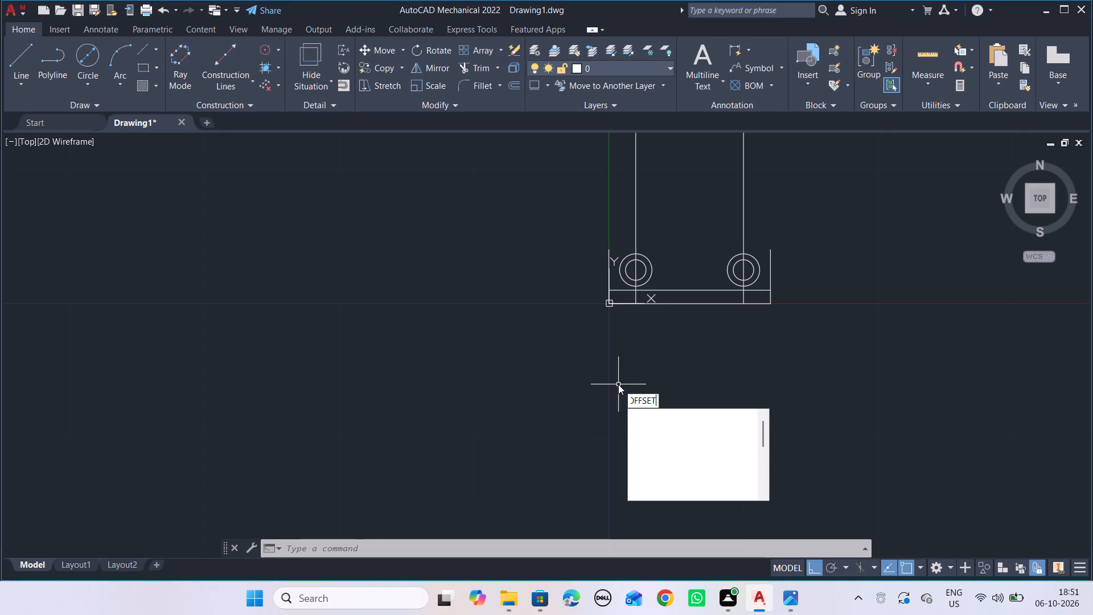
key(Right)
key(Return)
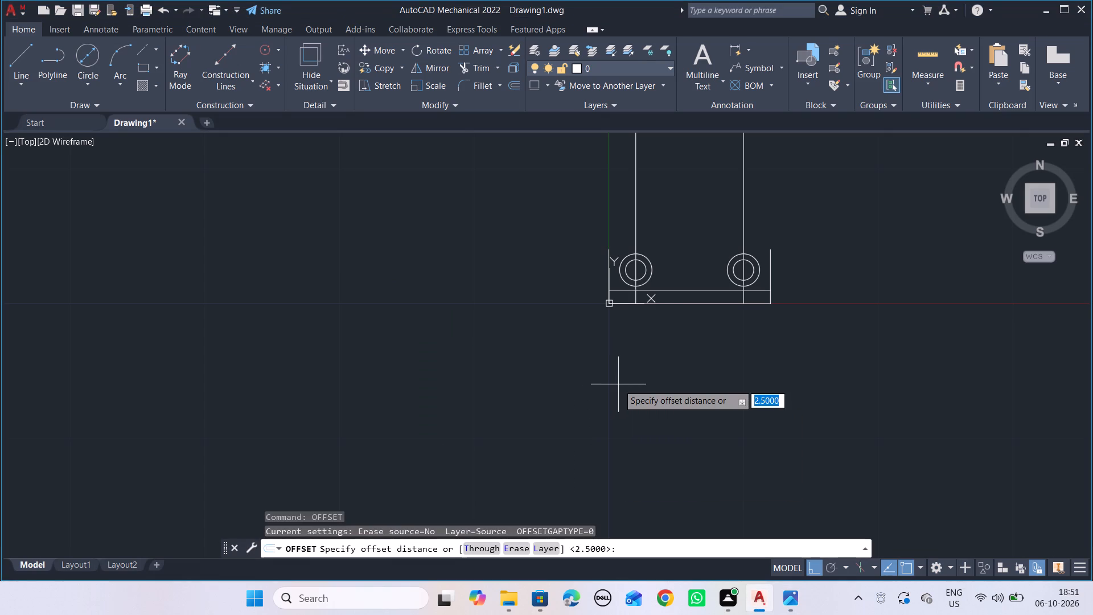
key(alt+Tab)
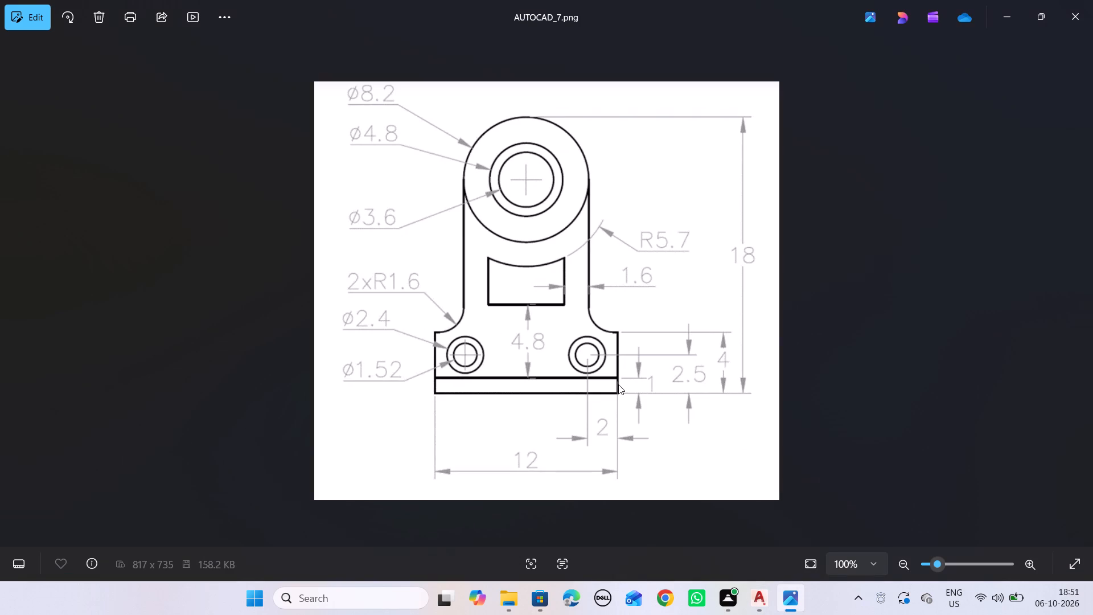
key(alt+Tab)
text(4.8)
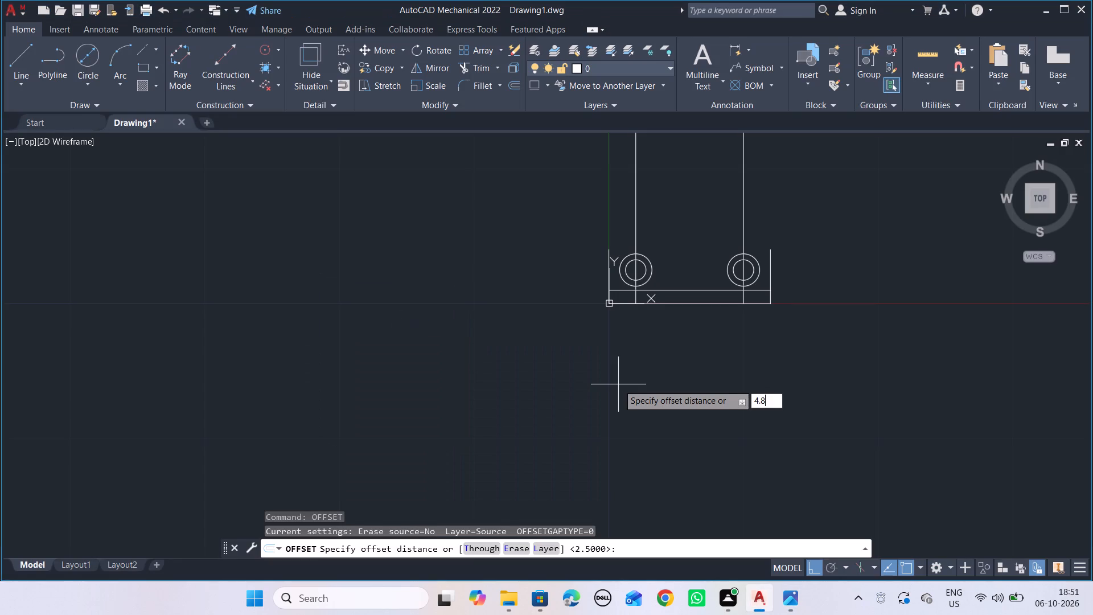
key(Return)
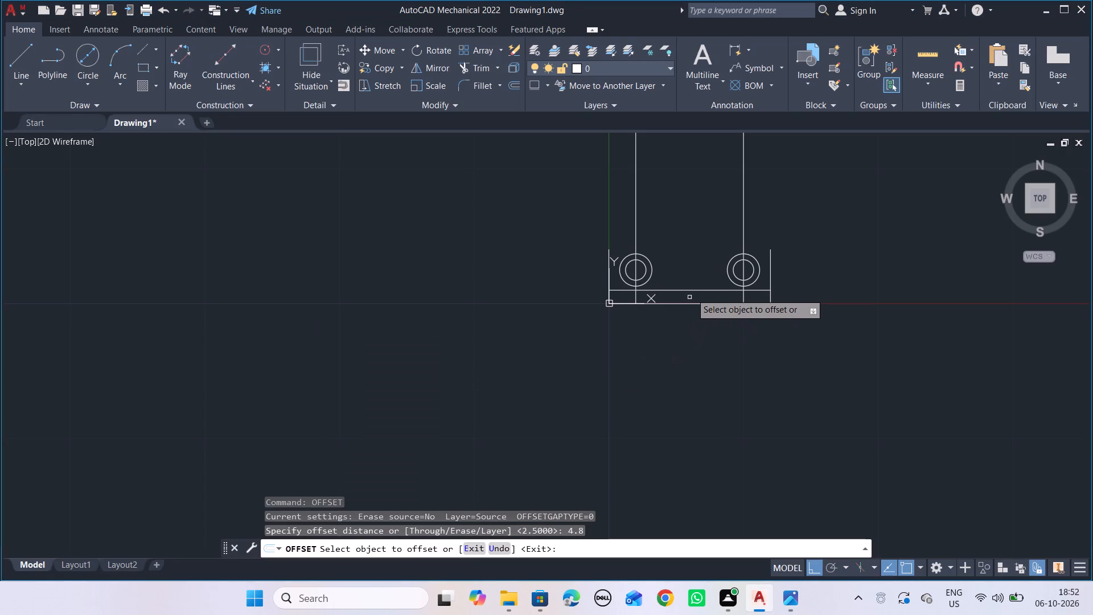
click(695, 290)
click(693, 249)
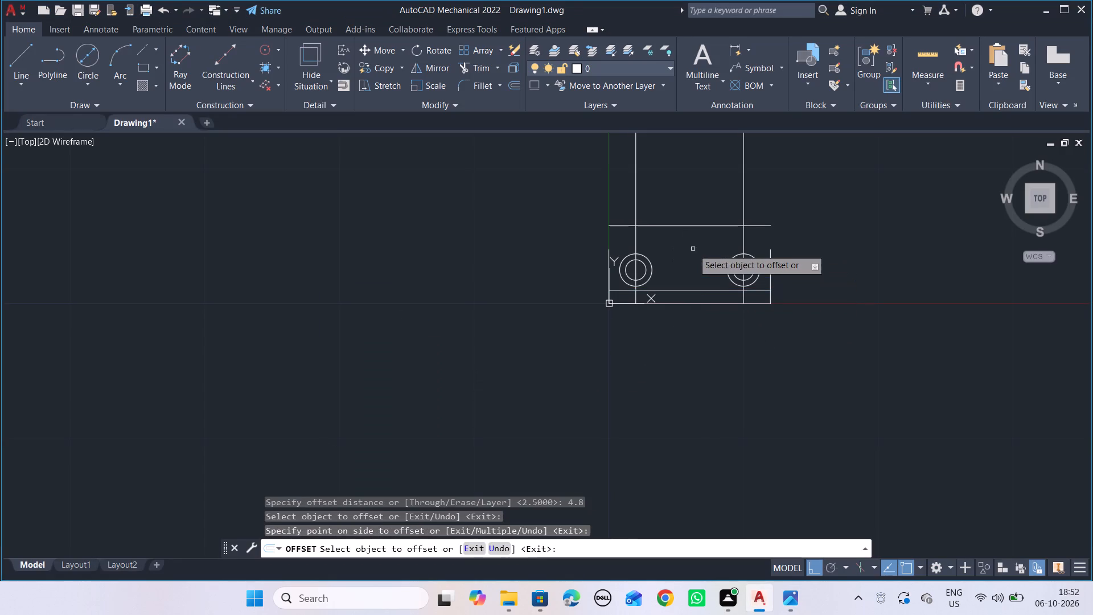
key(Escape)
Compare the base, holes and new horizontal line with the bracket in the reference image.
scroll(645, 242, up, 2)
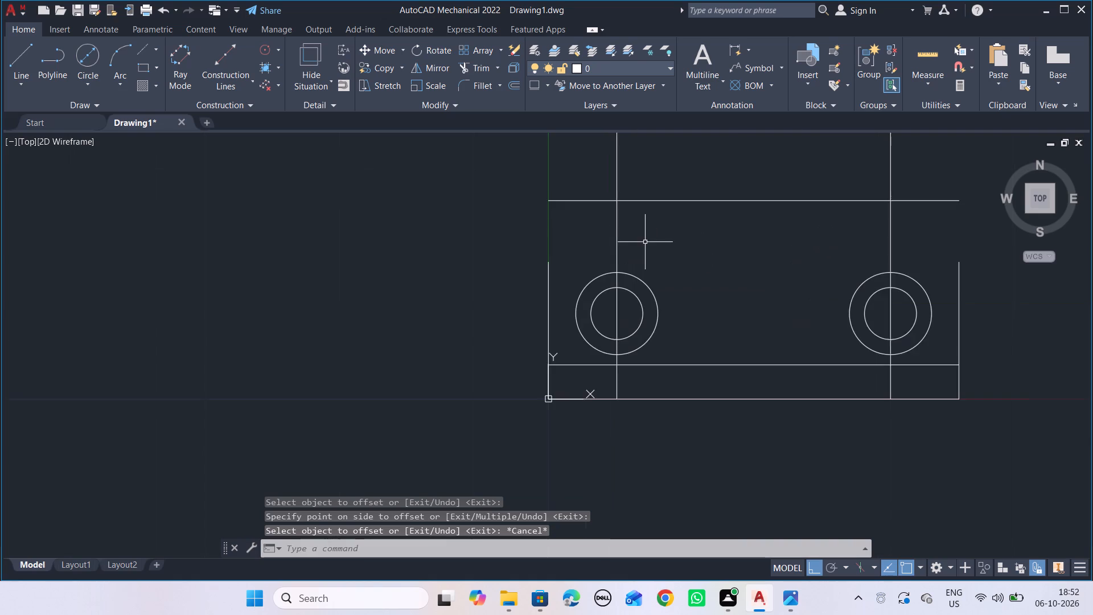
scroll(644, 242, down, 2)
middle_drag(648, 243, 654, 273)
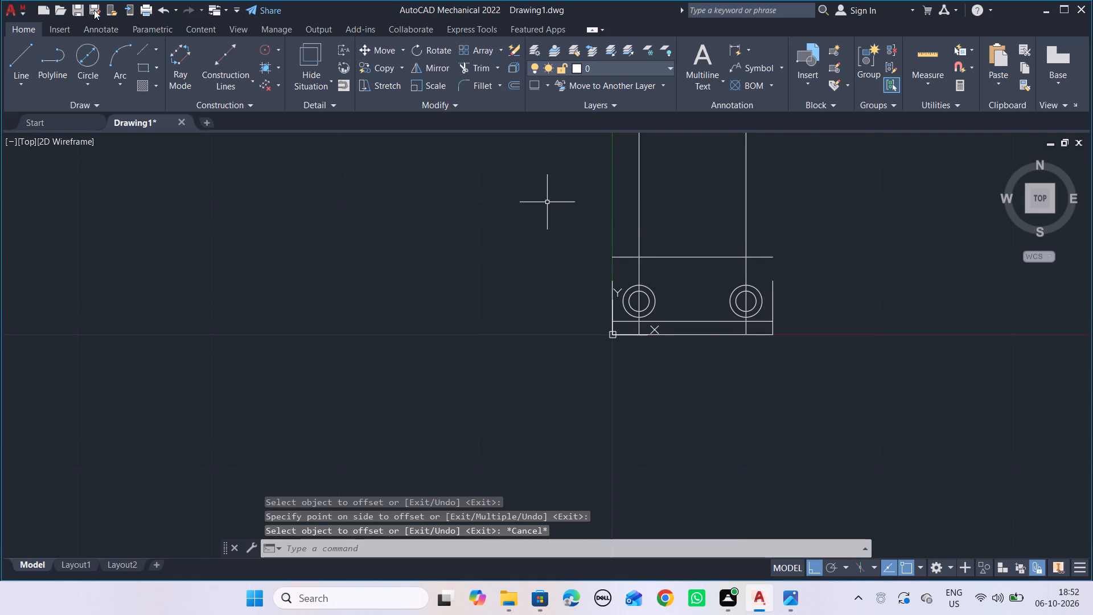
key(alt+Tab)
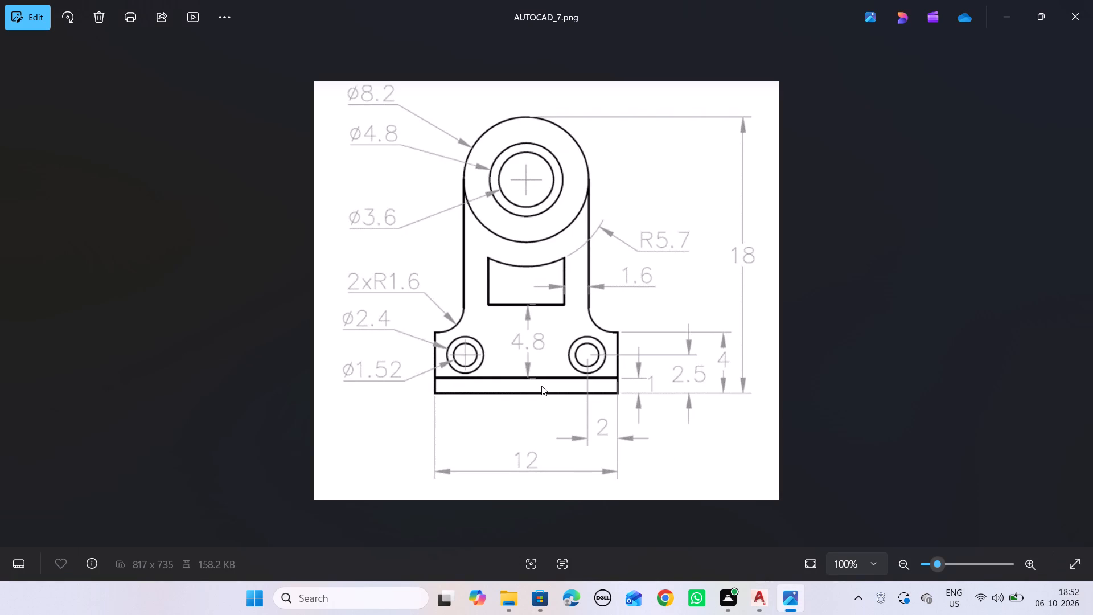
key(alt+Tab)
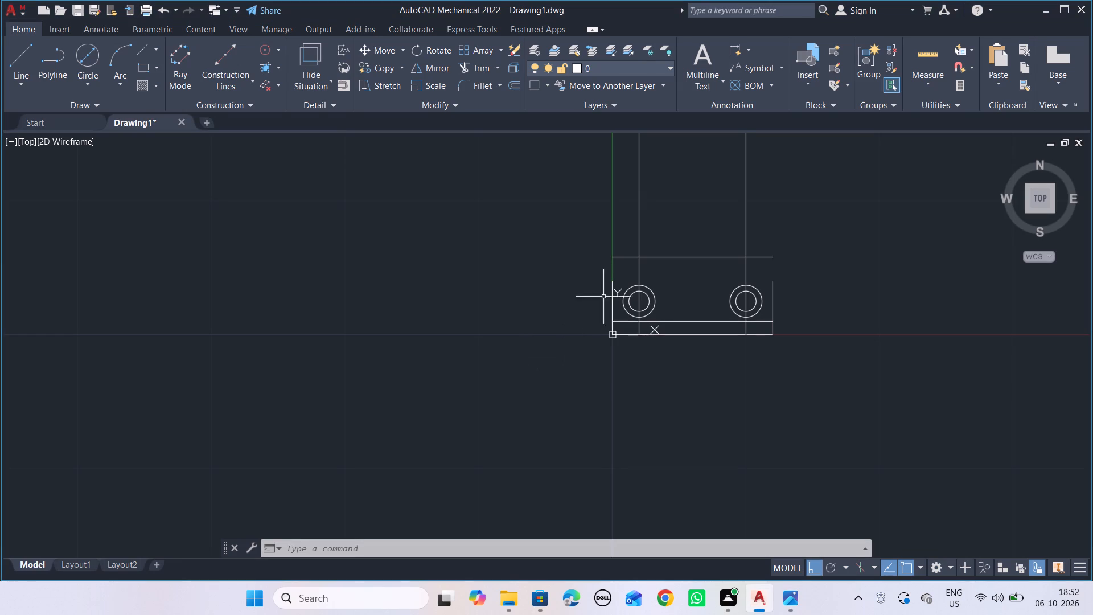
scroll(615, 288, up, 2)
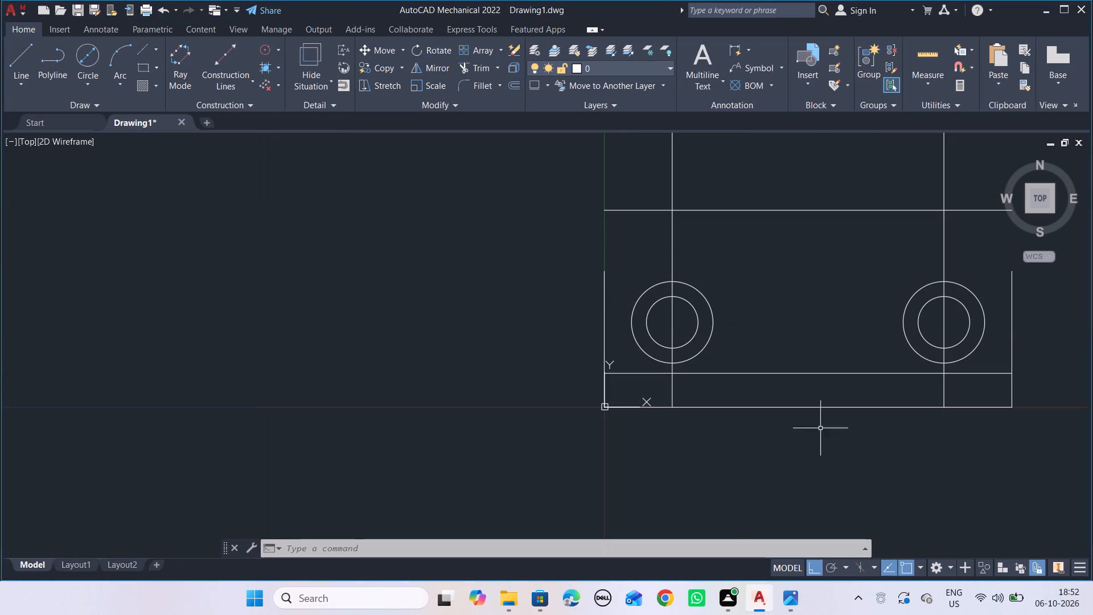
Check the base height in the reference image, offset the bottom base line upward by 4, and end Offset.
key(Escape)
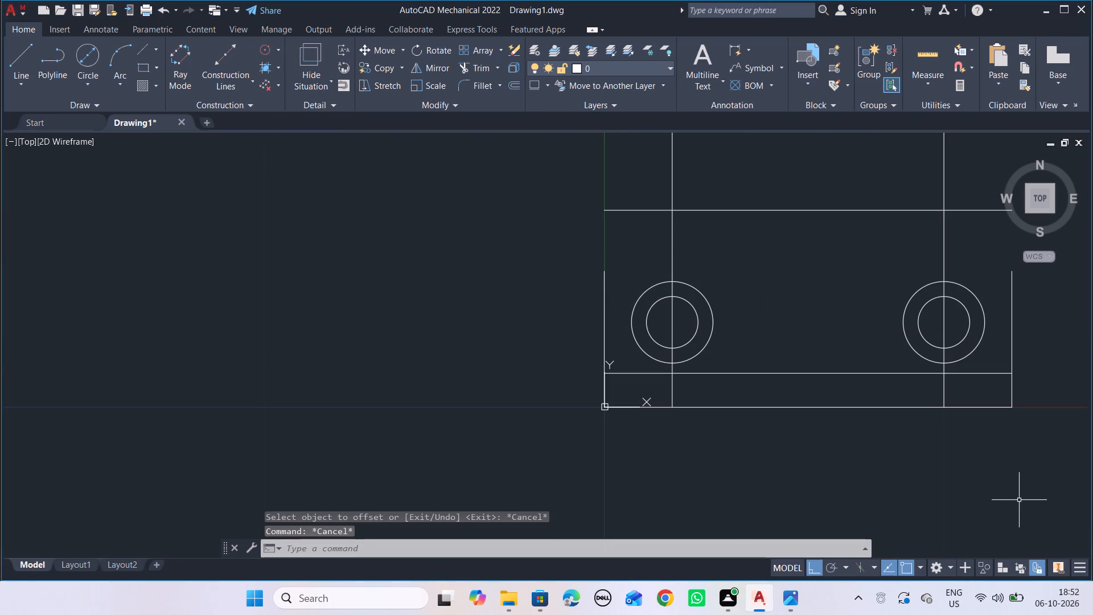
text(off)
key(Right)
key(Return)
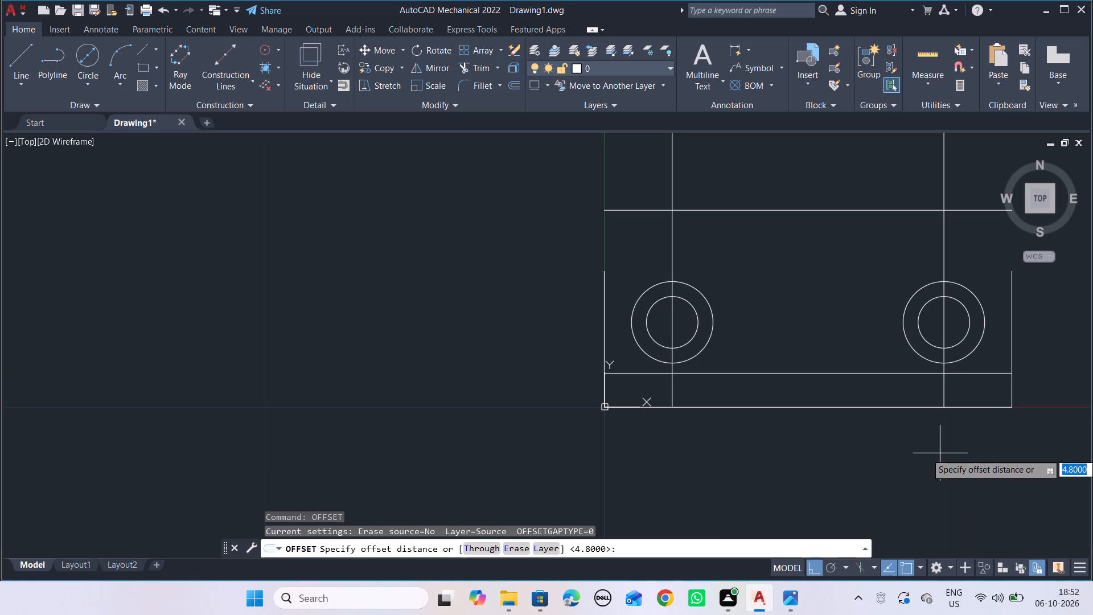
key(alt+Tab)
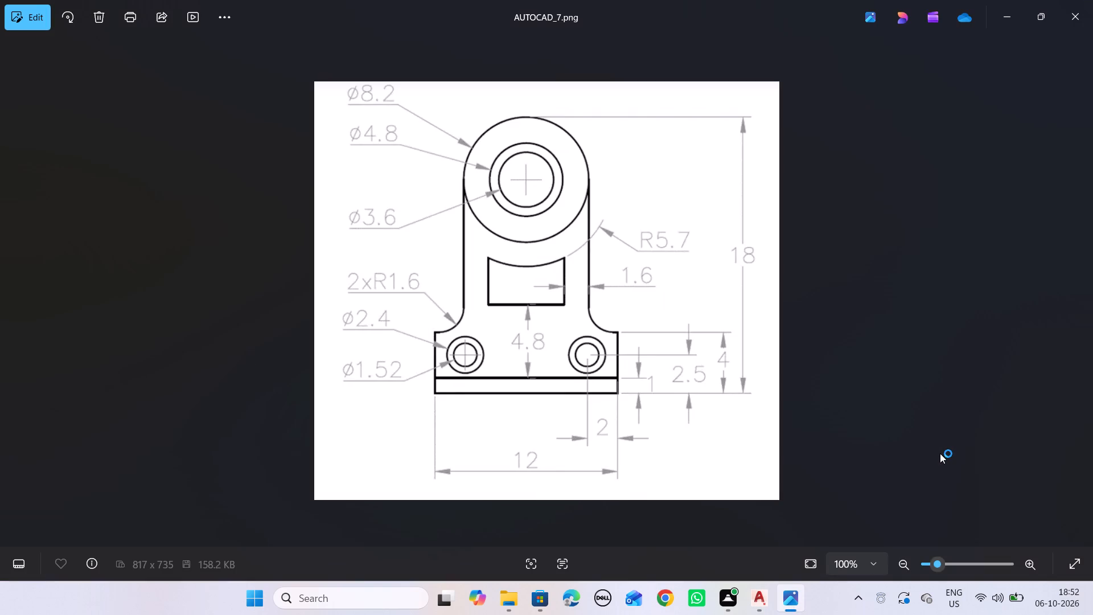
key(alt+Tab)
key(4)
key(Return)
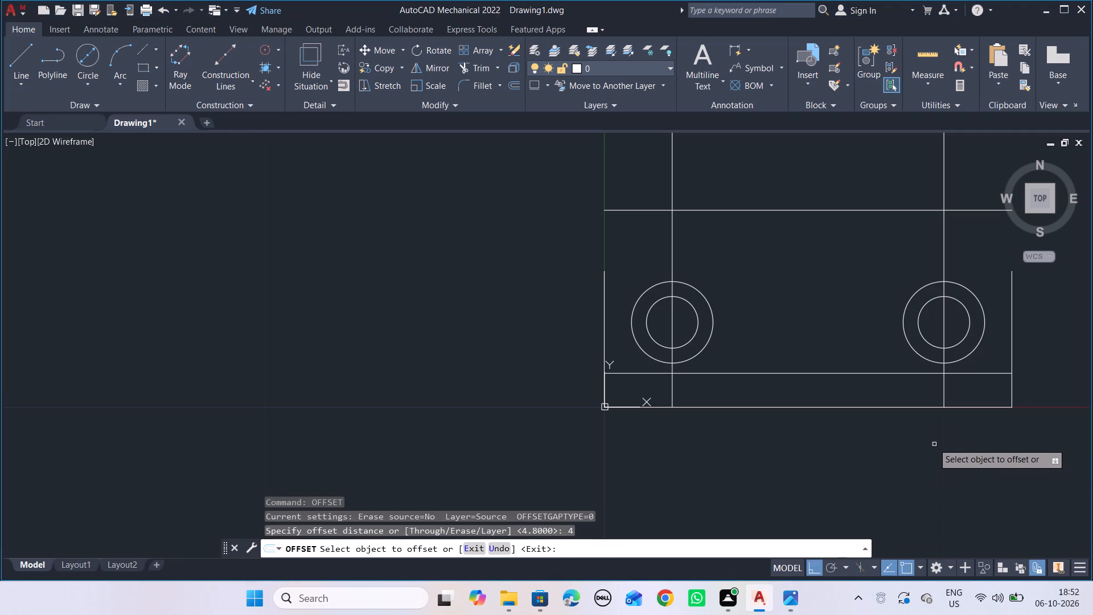
click(924, 408)
click(910, 301)
key(Escape)
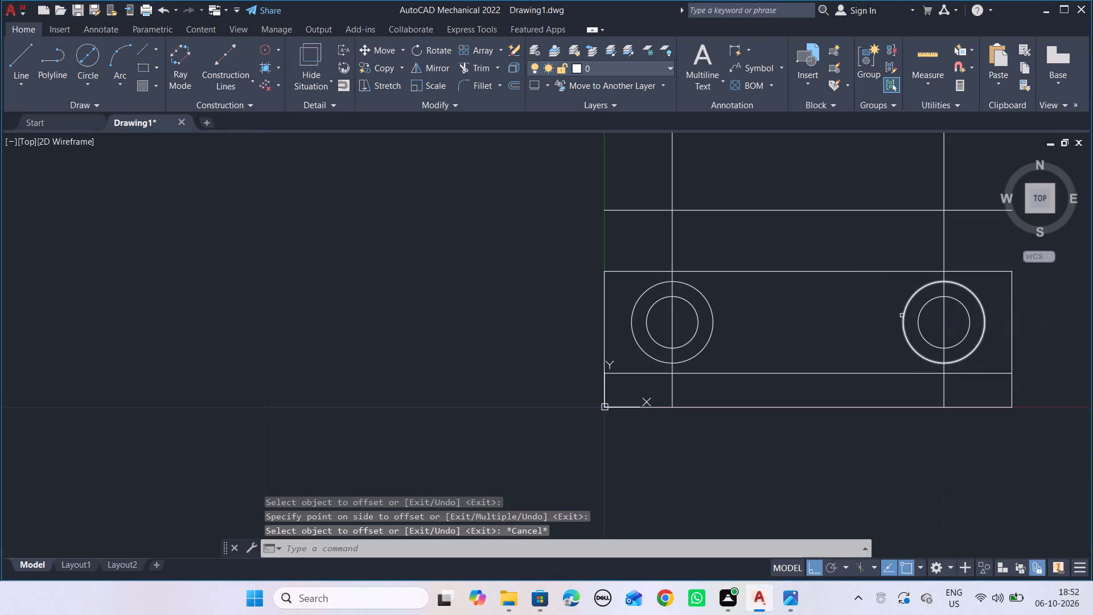
Check the fillet radius in the reference image, fillet the 4-unit-high line with the left vertical at radius 1.6, and place its dimension on the left.
middle_drag(808, 317, 747, 357)
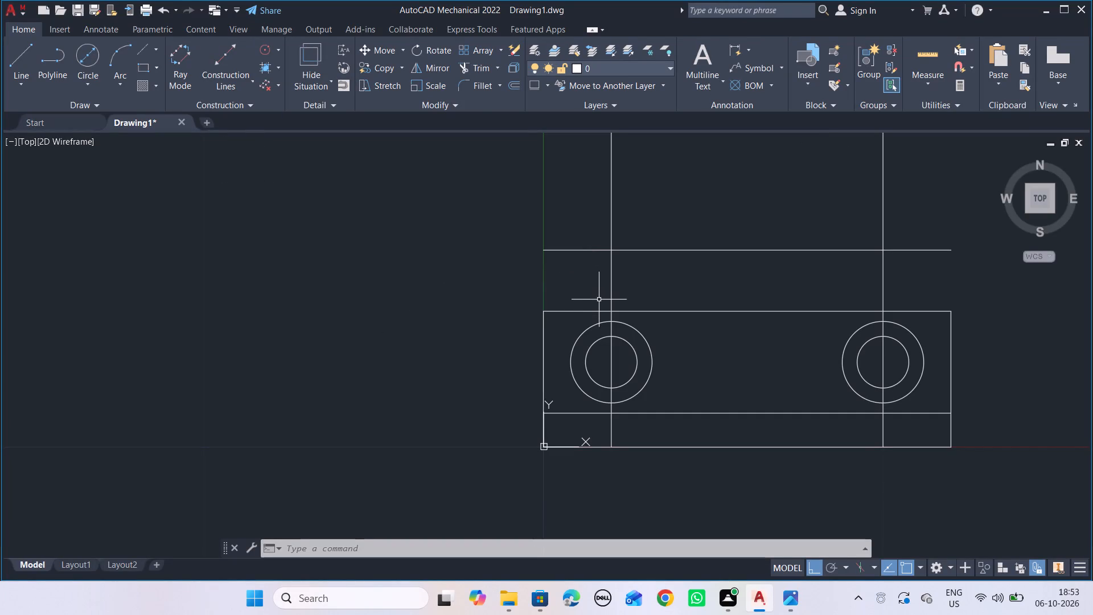
click(462, 83)
click(559, 310)
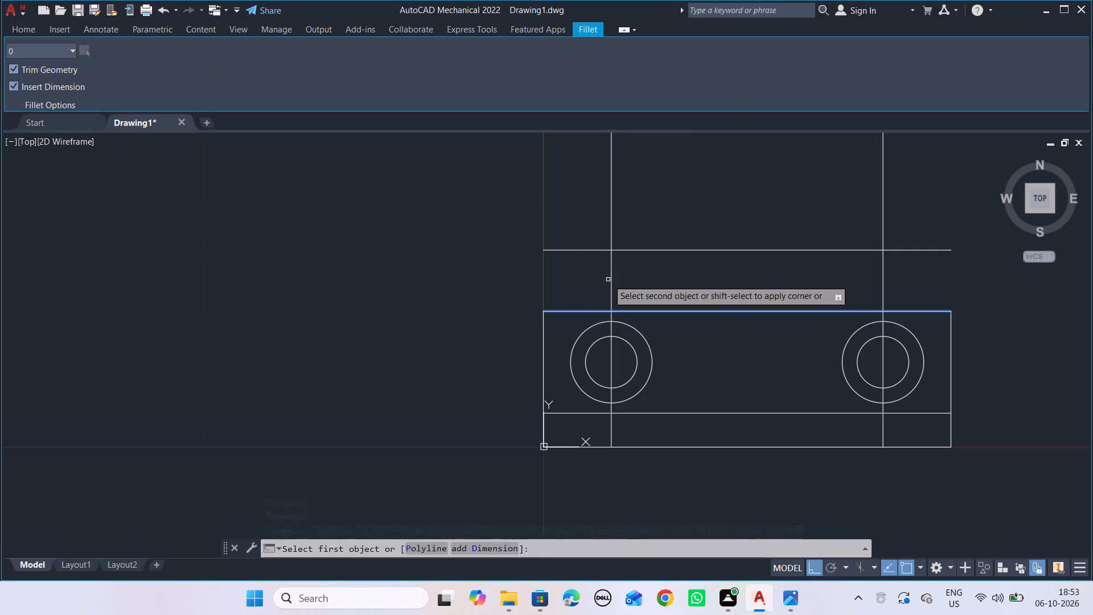
key(alt+Tab)
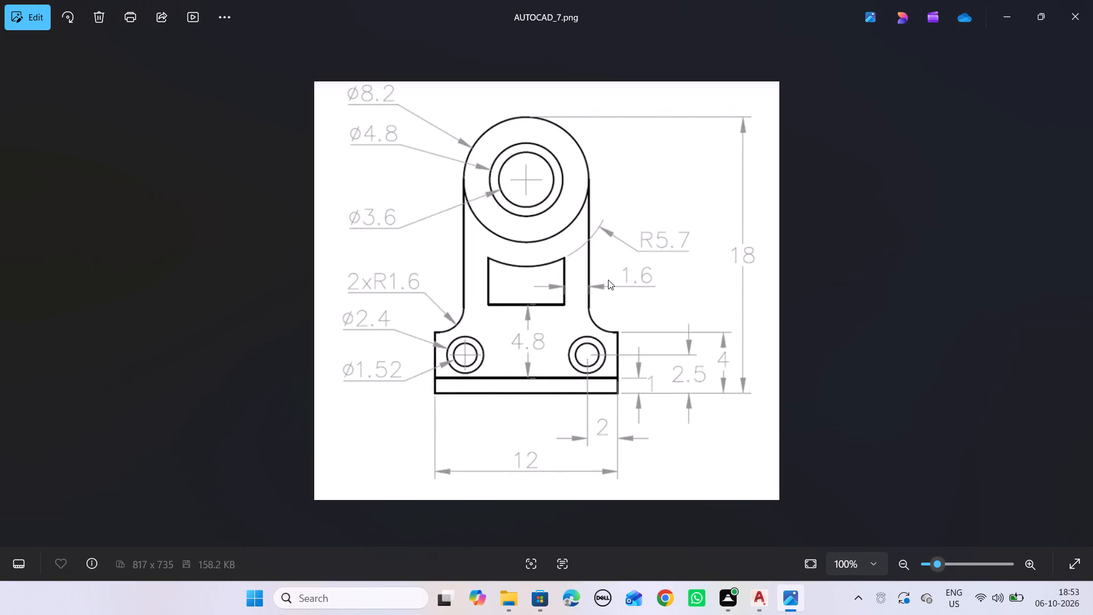
key(alt+Tab)
key(Escape)
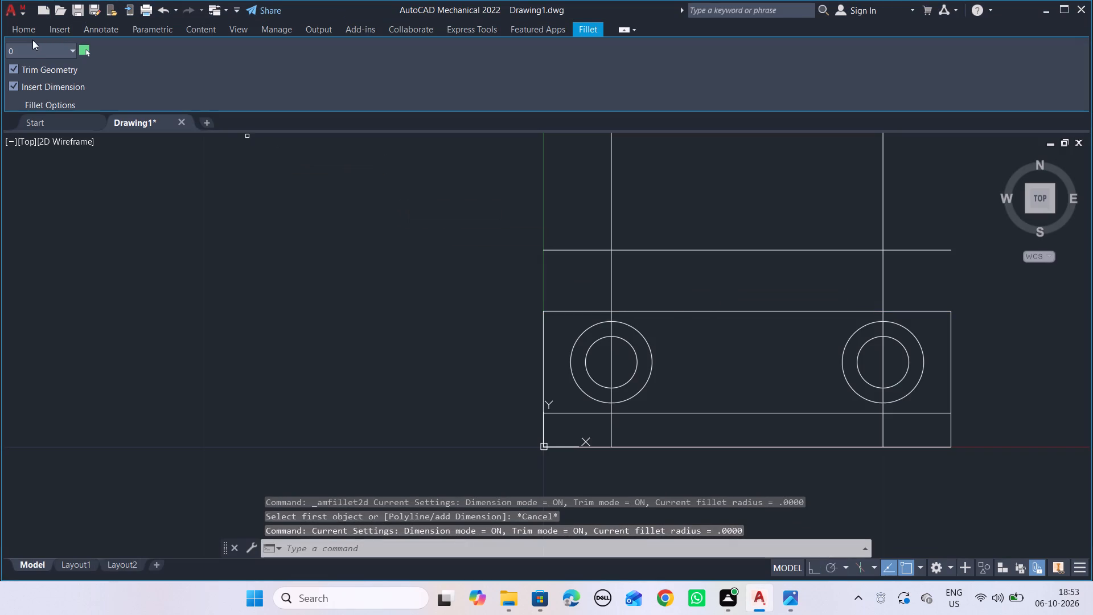
double_click(30, 48)
text(1.6)
key(Return)
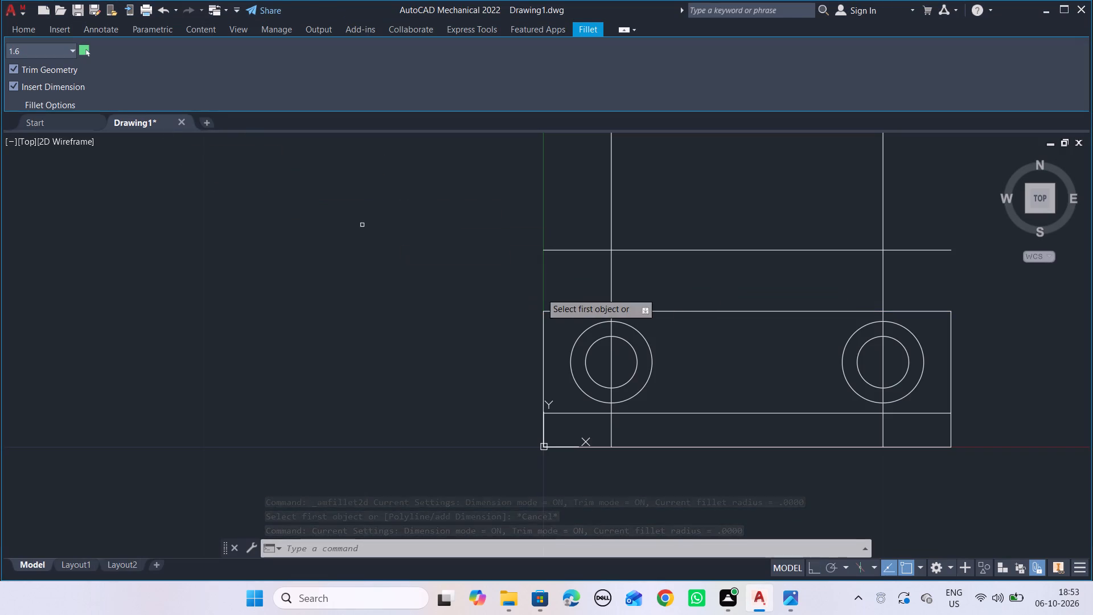
click(598, 311)
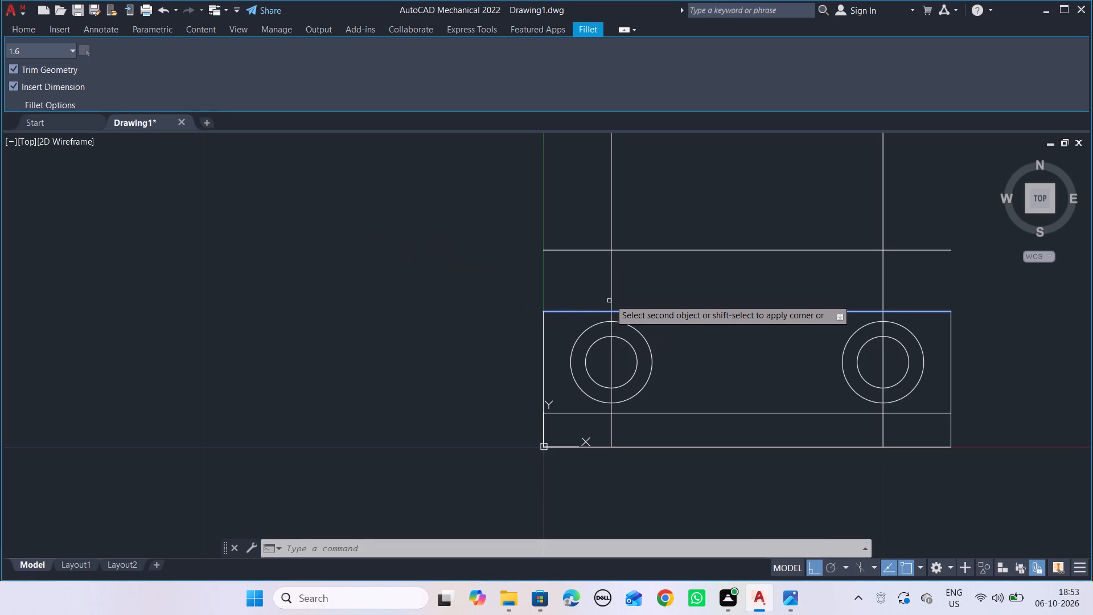
click(611, 297)
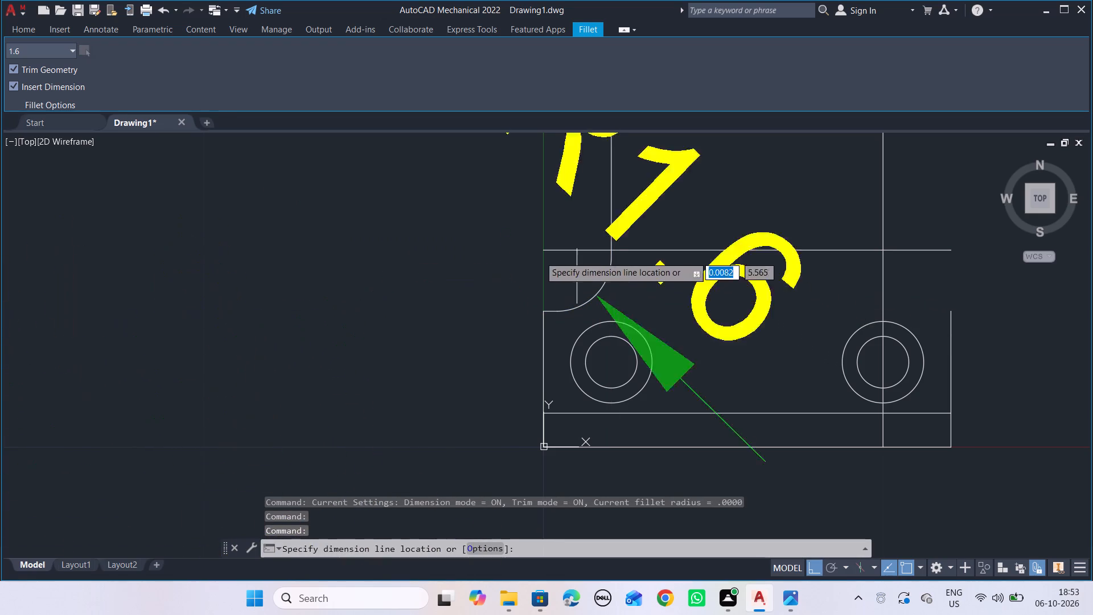
click(227, 212)
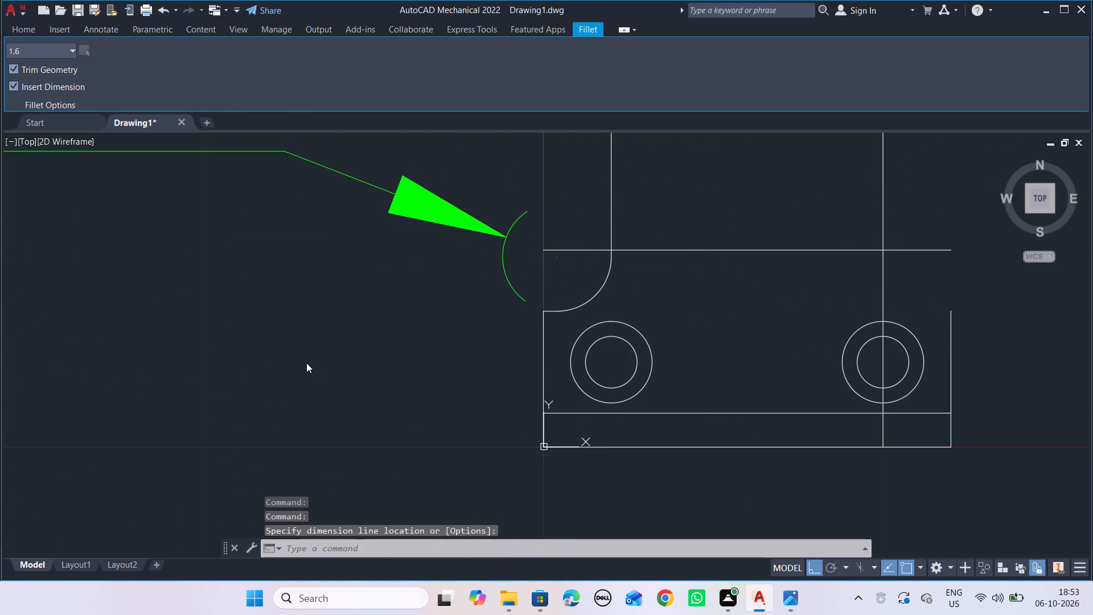
scroll(306, 362, down, 3)
click(326, 353)
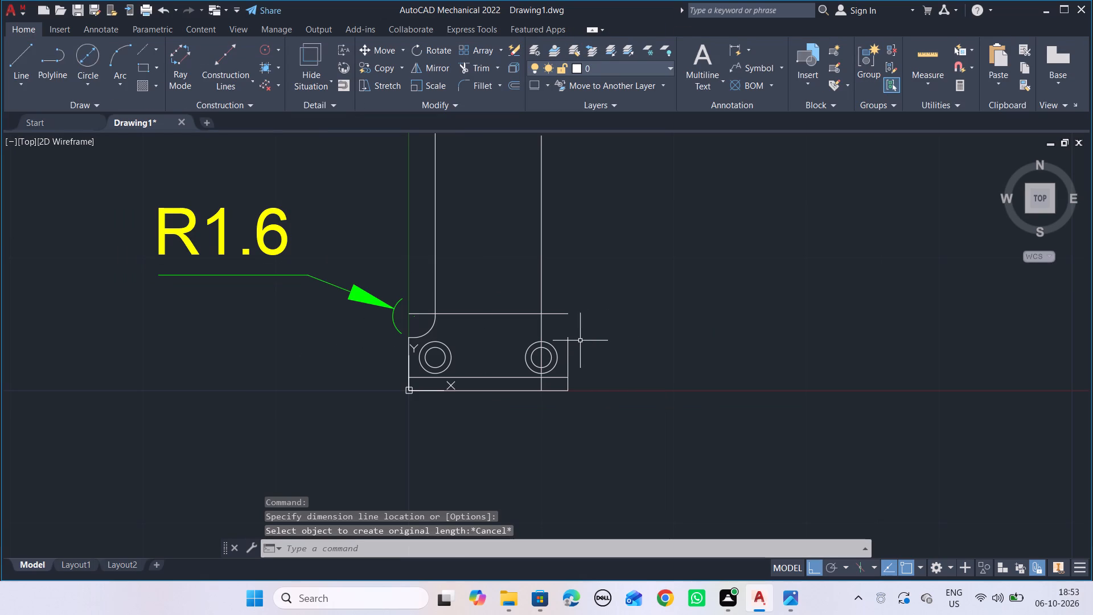
Draw a horizontal line from the top of the right base edge to the right vertical line and end Line.
scroll(567, 339, up, 2)
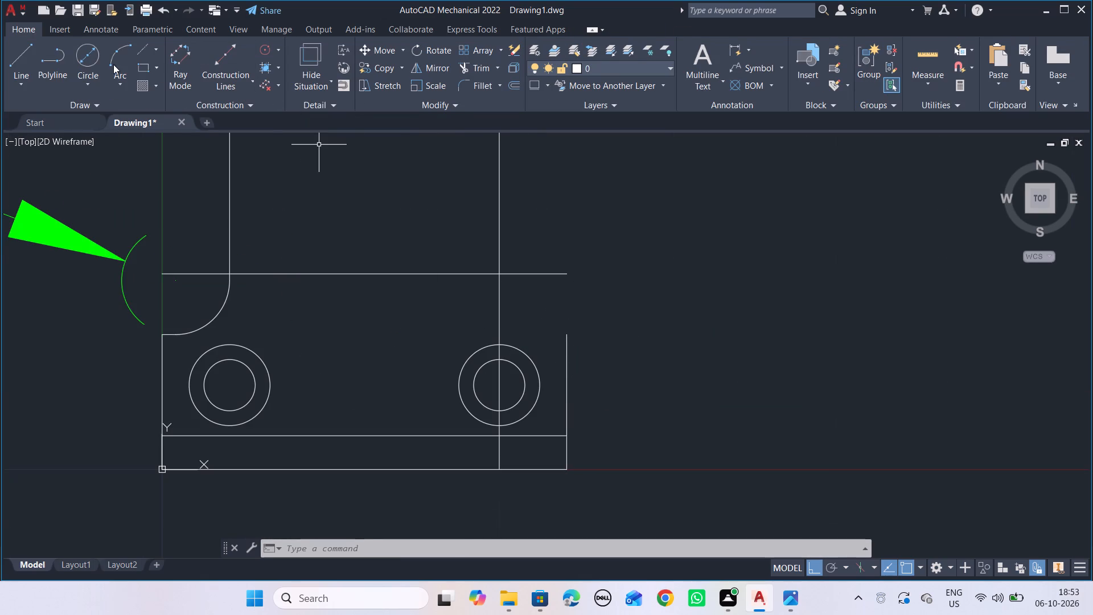
click(18, 60)
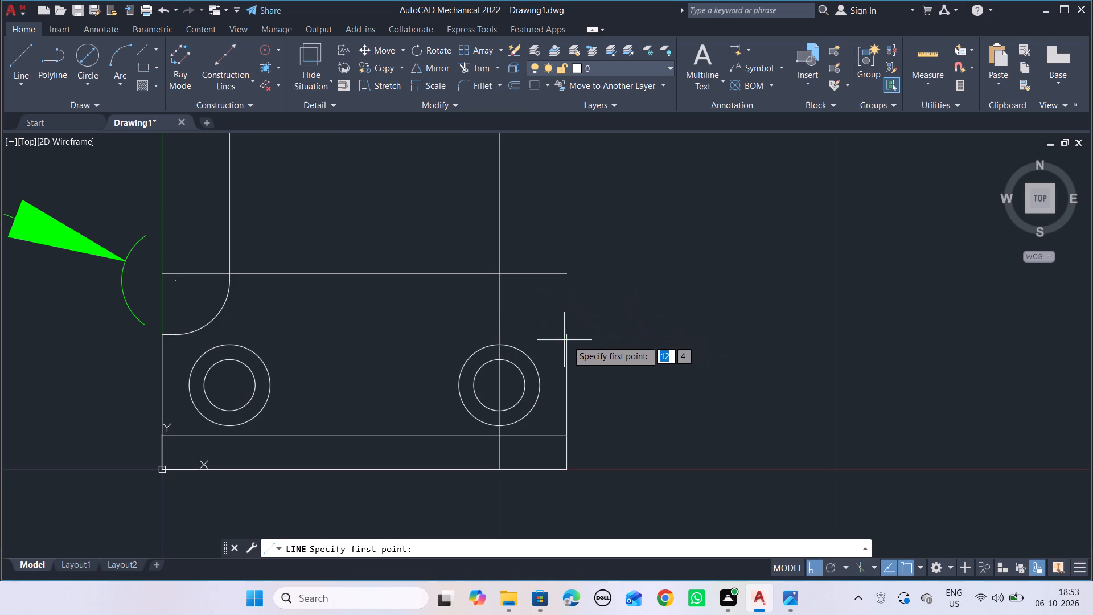
click(570, 334)
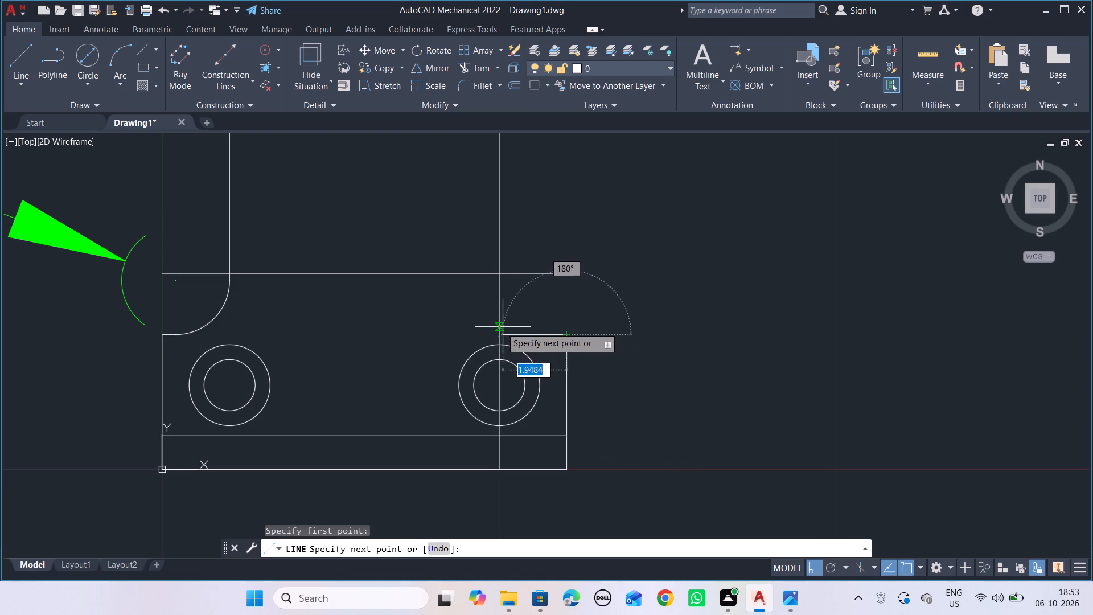
click(499, 333)
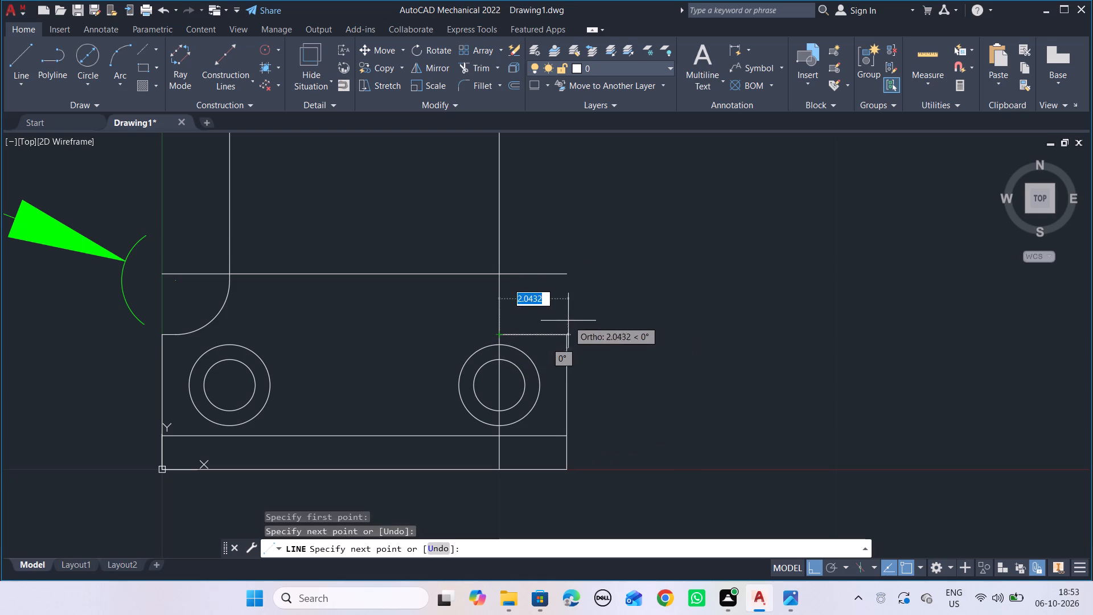
key(Escape)
Trim away all three sections of the horizontal line that crosses both verticals above the base, and end Trim.
click(465, 70)
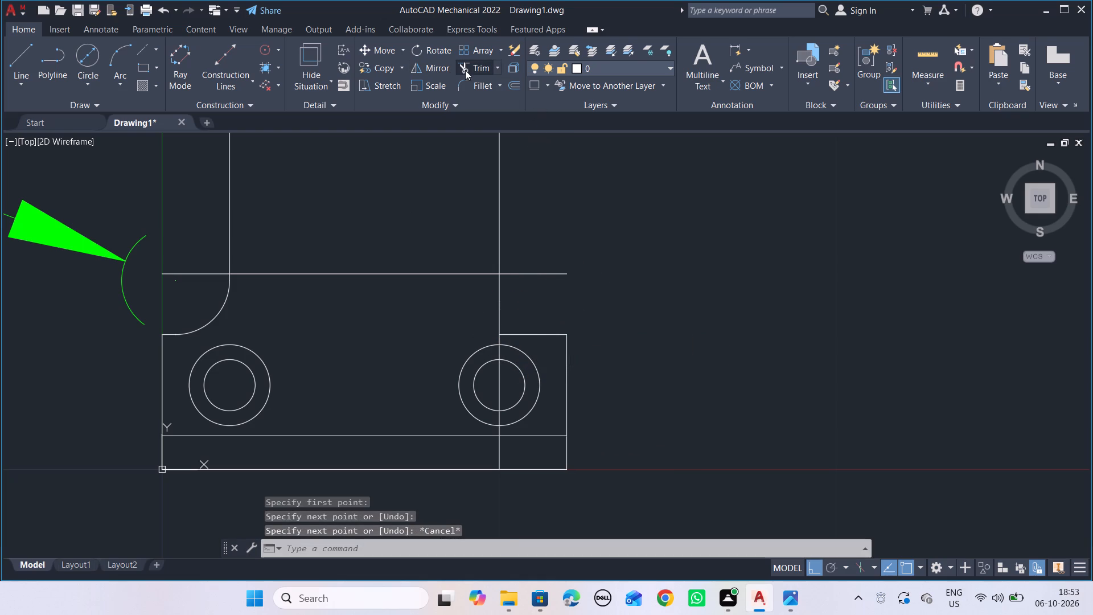
drag(387, 269, 390, 294)
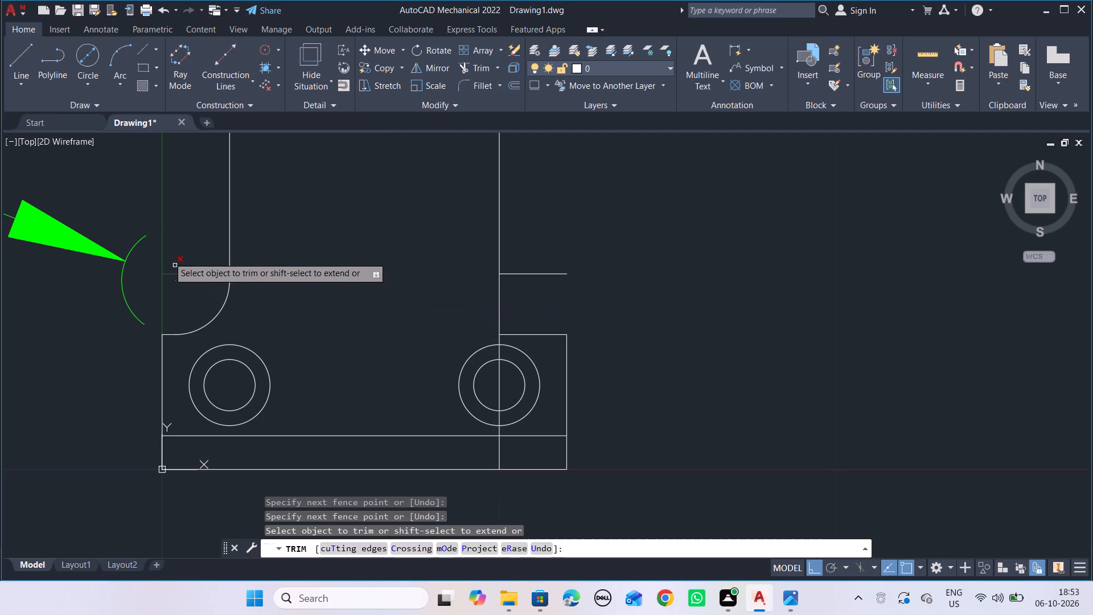
drag(172, 249, 187, 280)
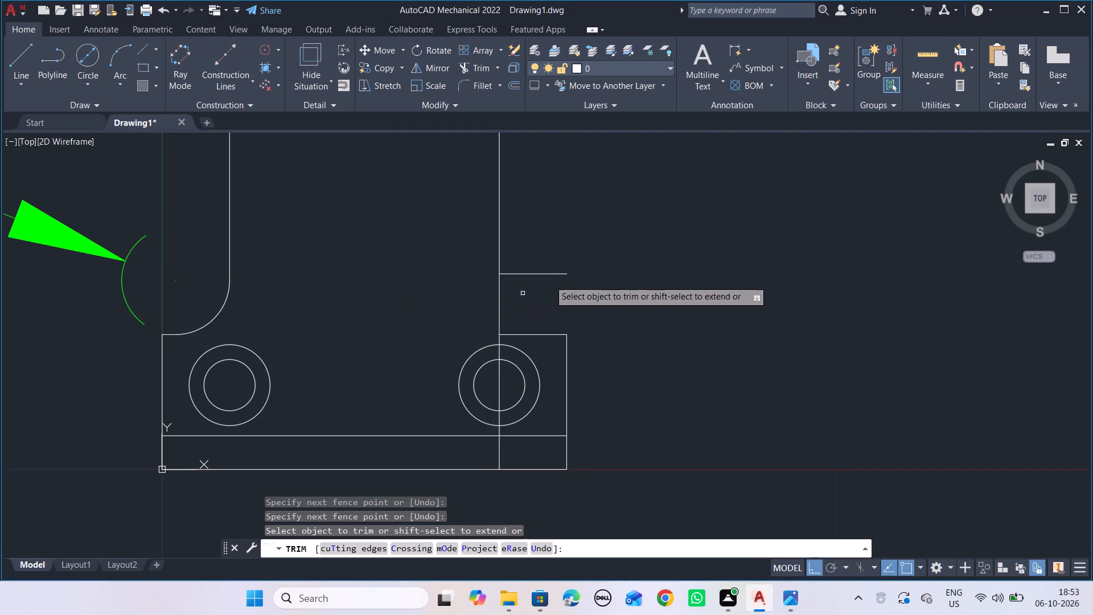
drag(544, 266, 544, 283)
key(Escape)
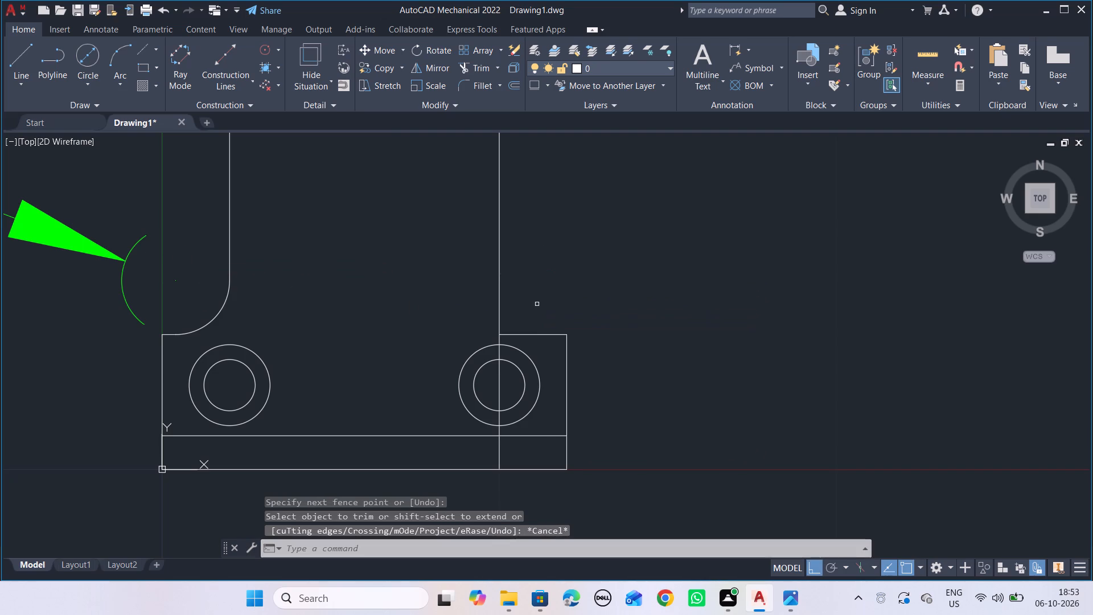
Fillet the right vertical line with the short horizontal shoulder line at radius 1.6, and pick a dimension location to the right of the bracket.
scroll(507, 335, up, 1)
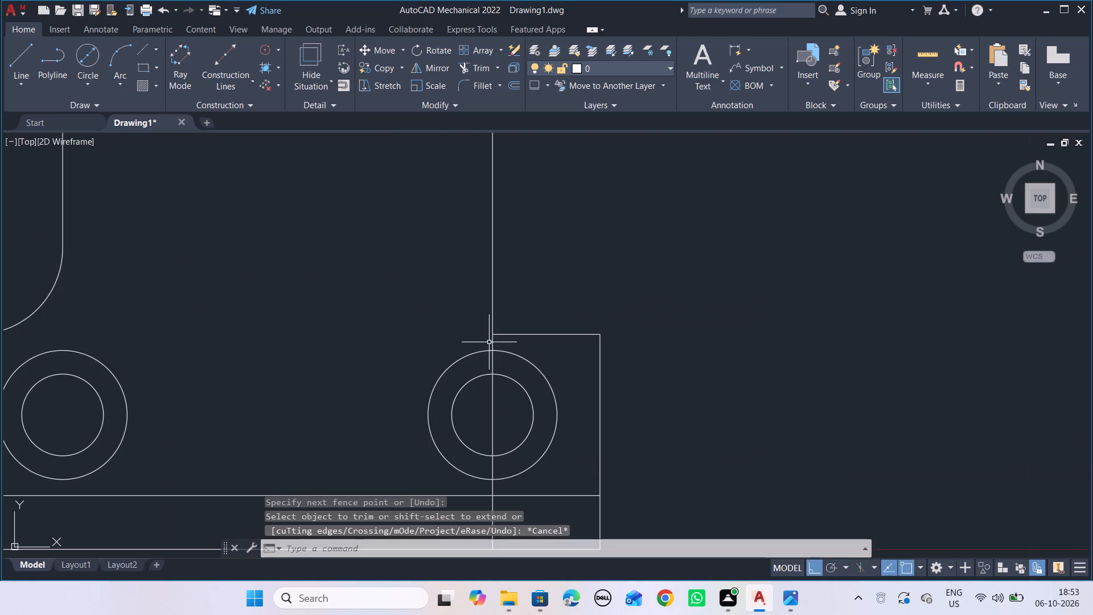
click(457, 88)
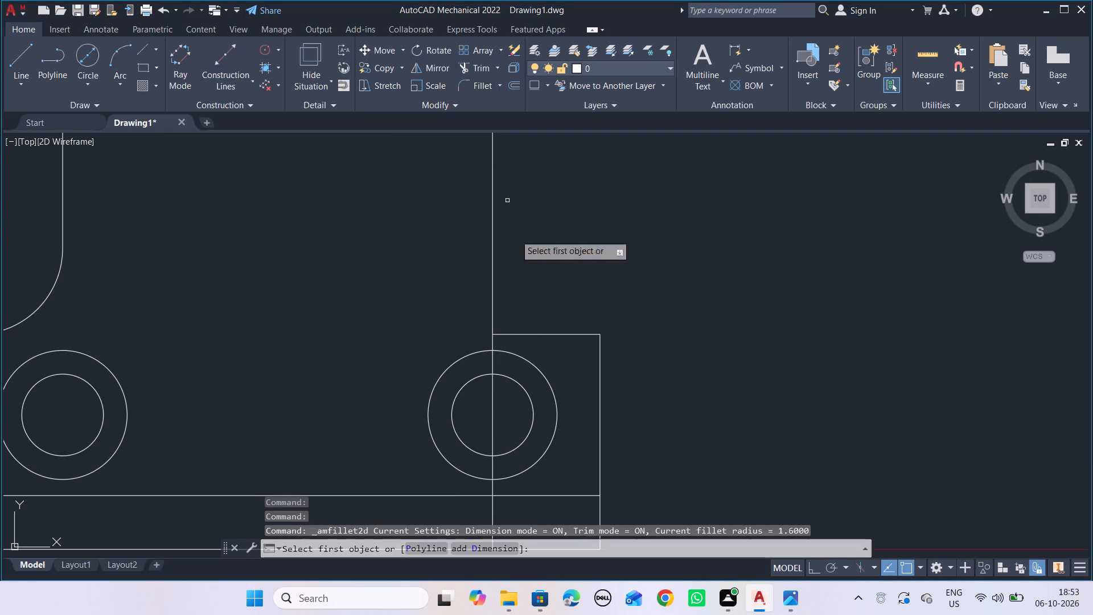
click(521, 332)
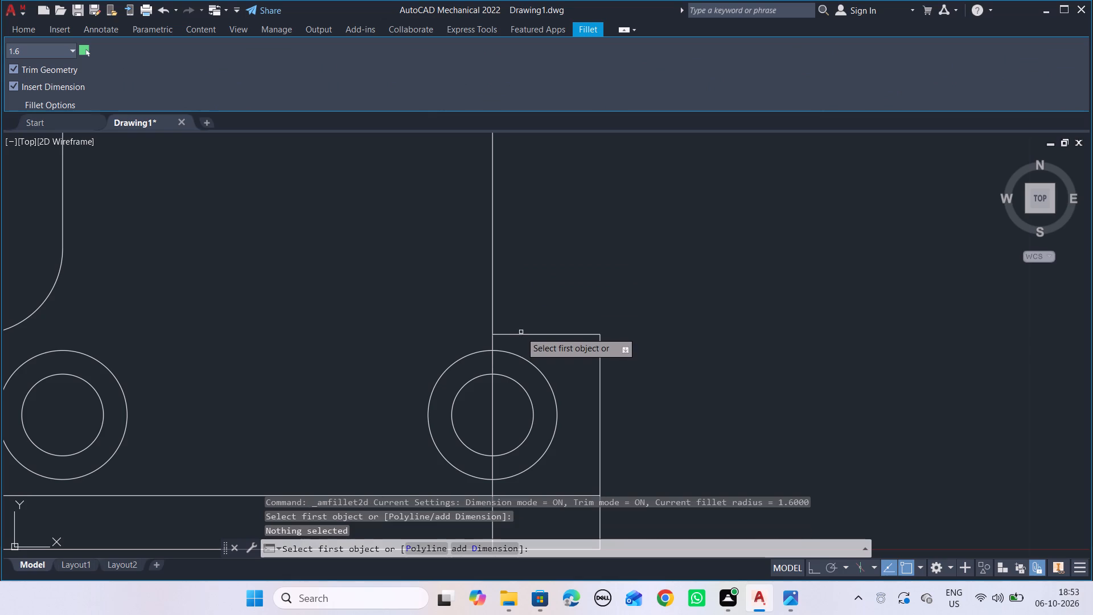
click(493, 307)
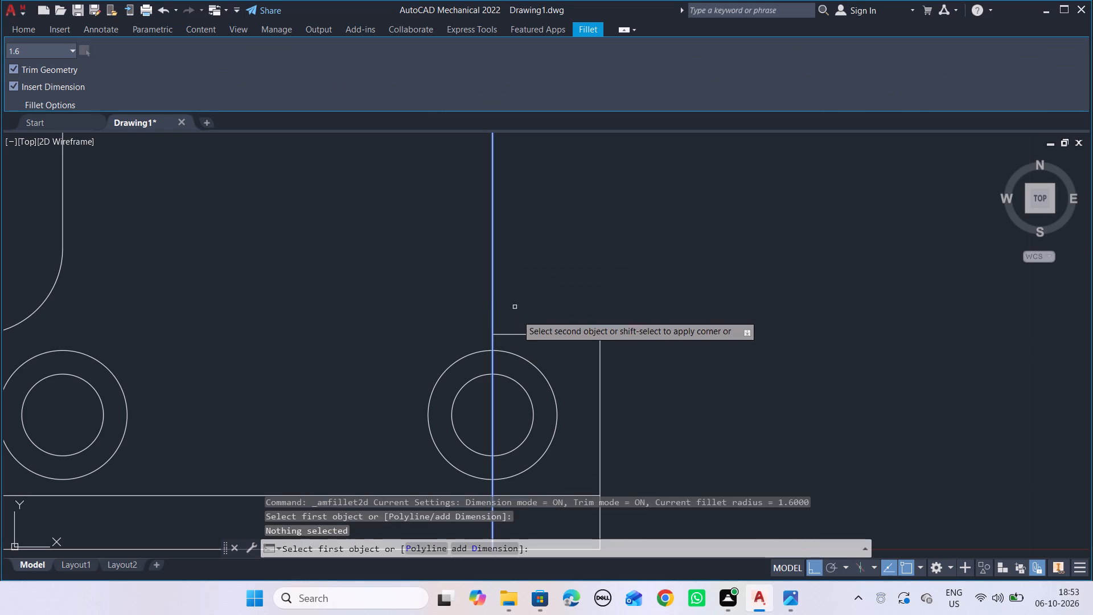
click(523, 334)
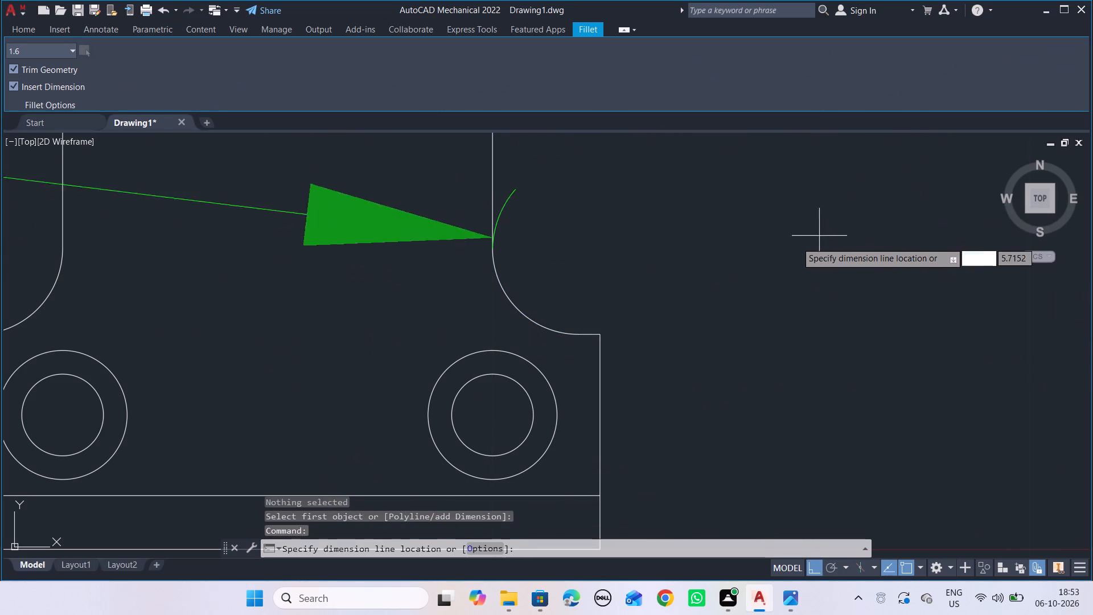
scroll(796, 242, down, 4)
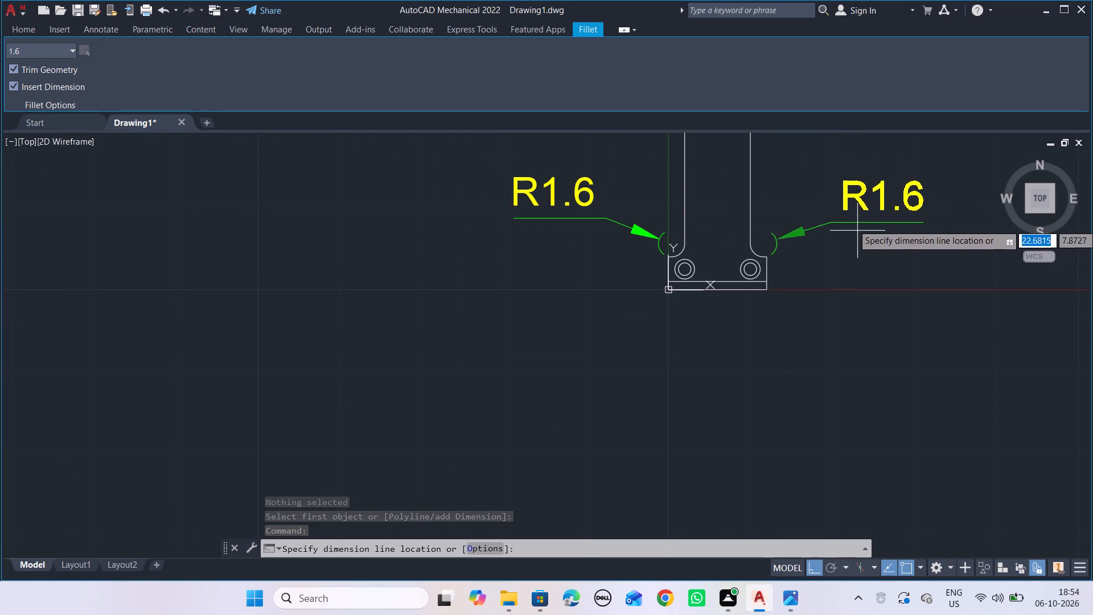
click(844, 219)
key(Escape)
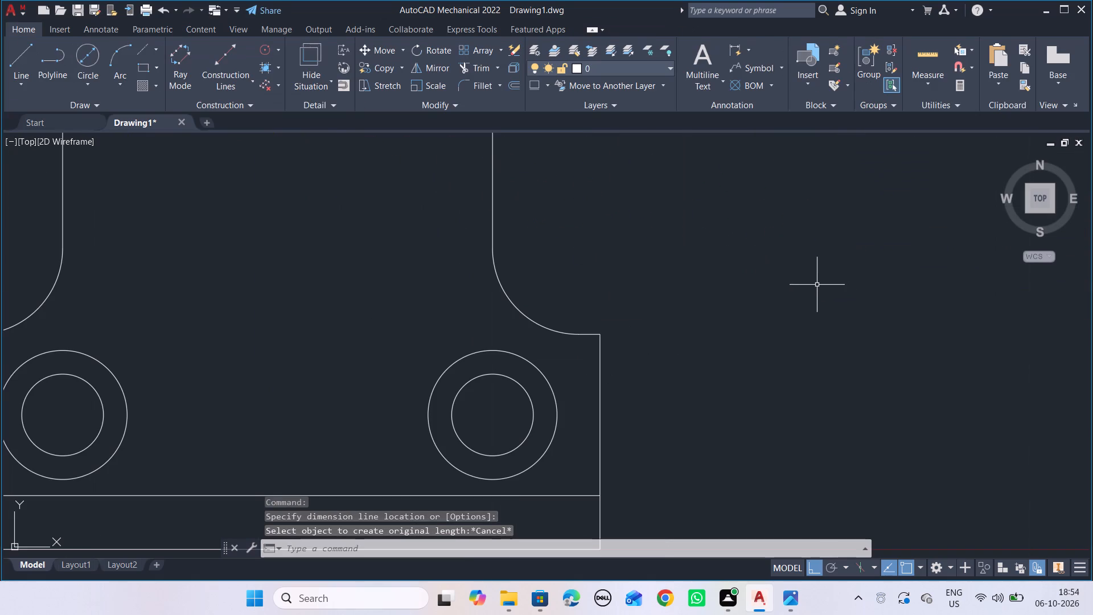
Compare the filleted base and uprights with the bracket in the reference image.
scroll(795, 287, down, 2)
key(alt+Tab)
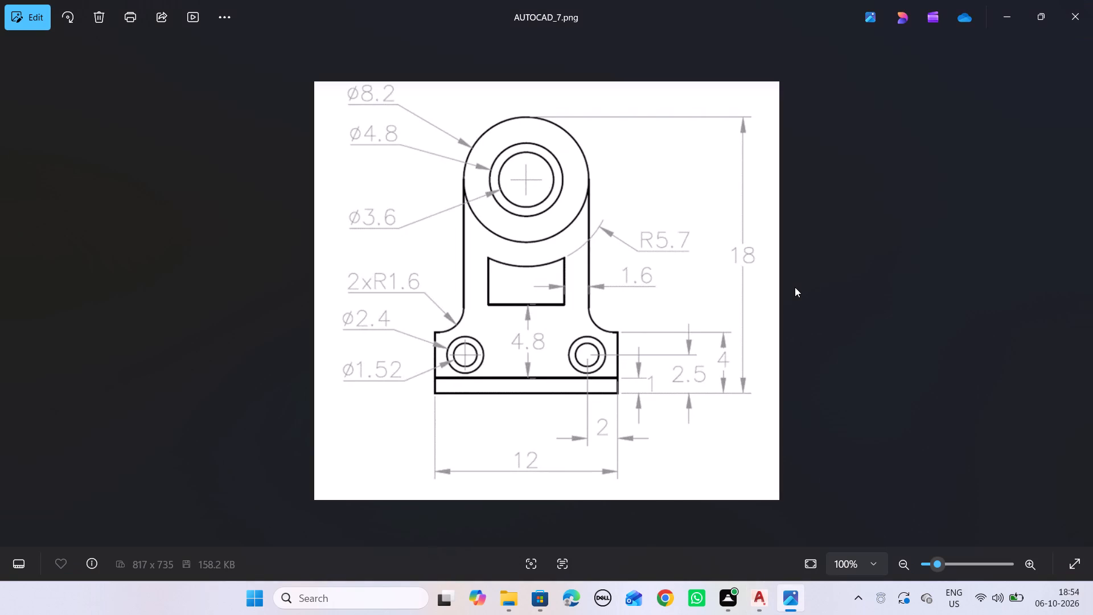
key(alt+Tab)
scroll(746, 309, up, 1)
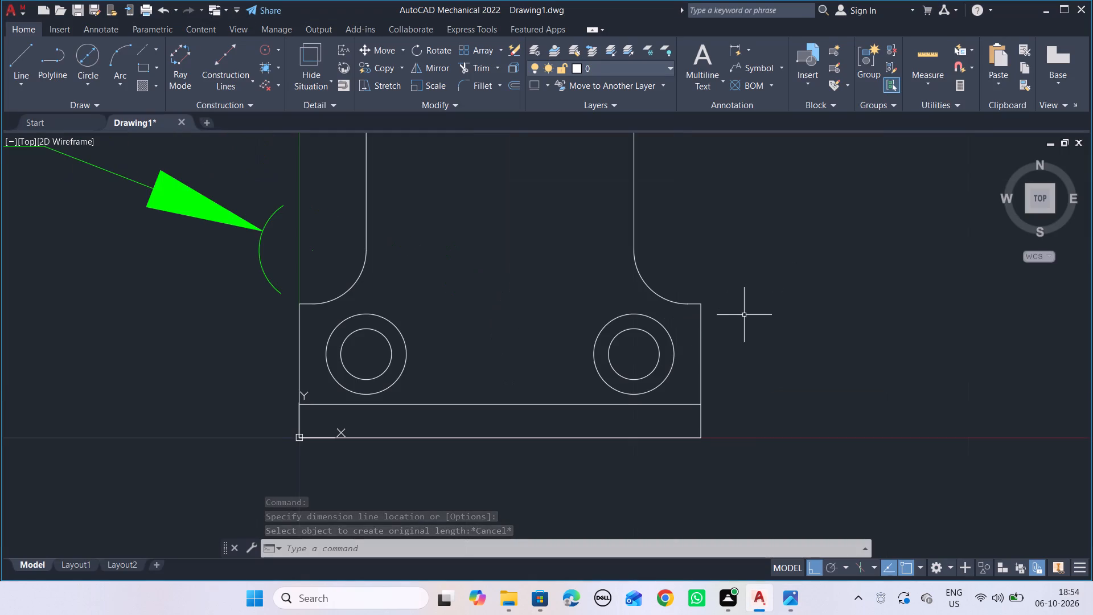
scroll(722, 329, down, 4)
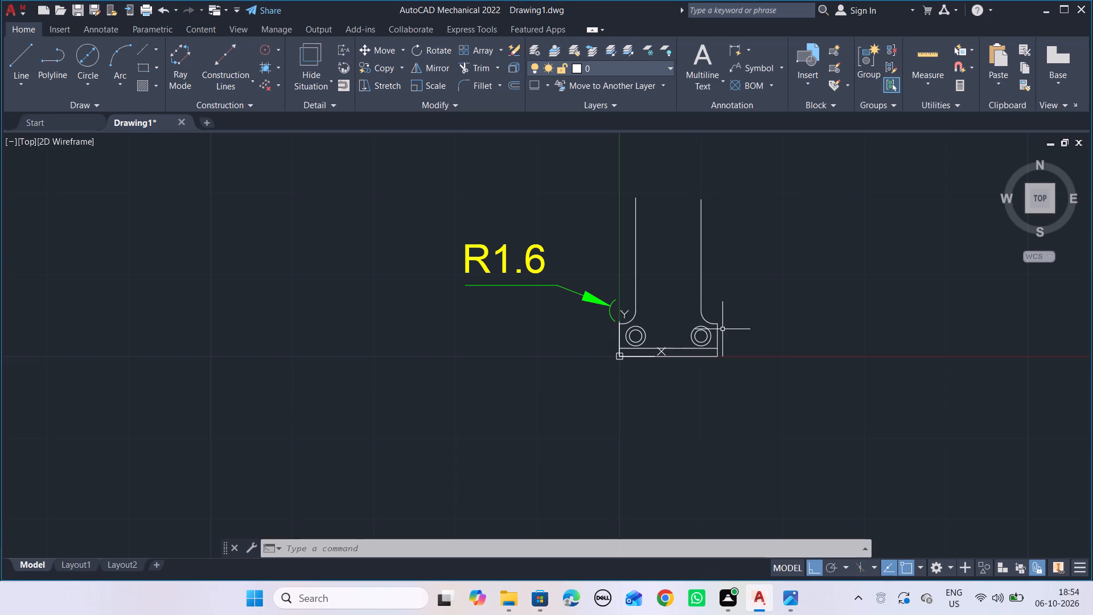
scroll(697, 314, up, 3)
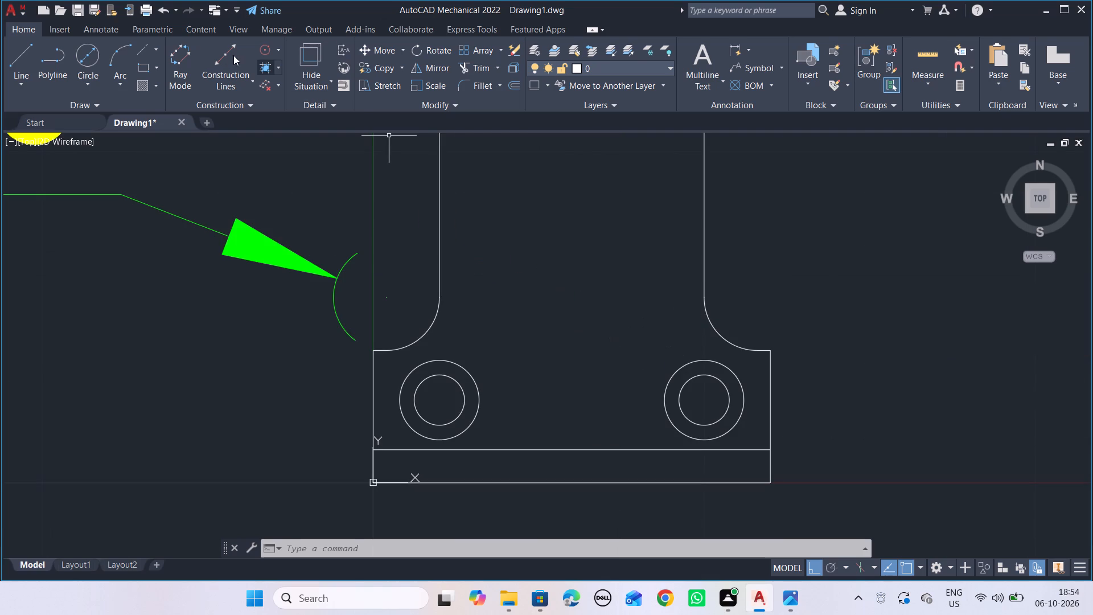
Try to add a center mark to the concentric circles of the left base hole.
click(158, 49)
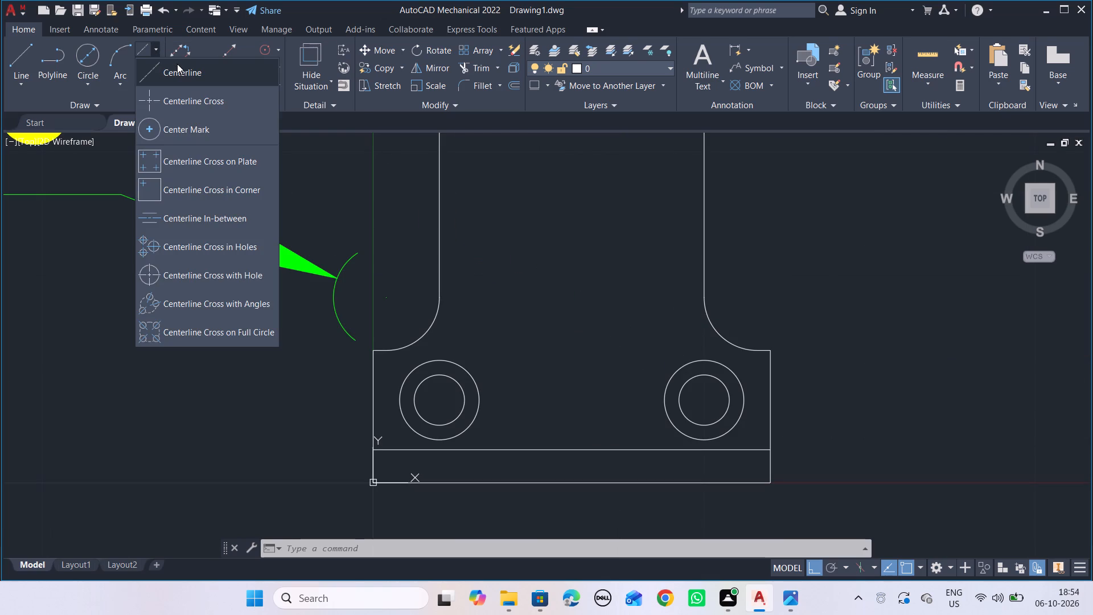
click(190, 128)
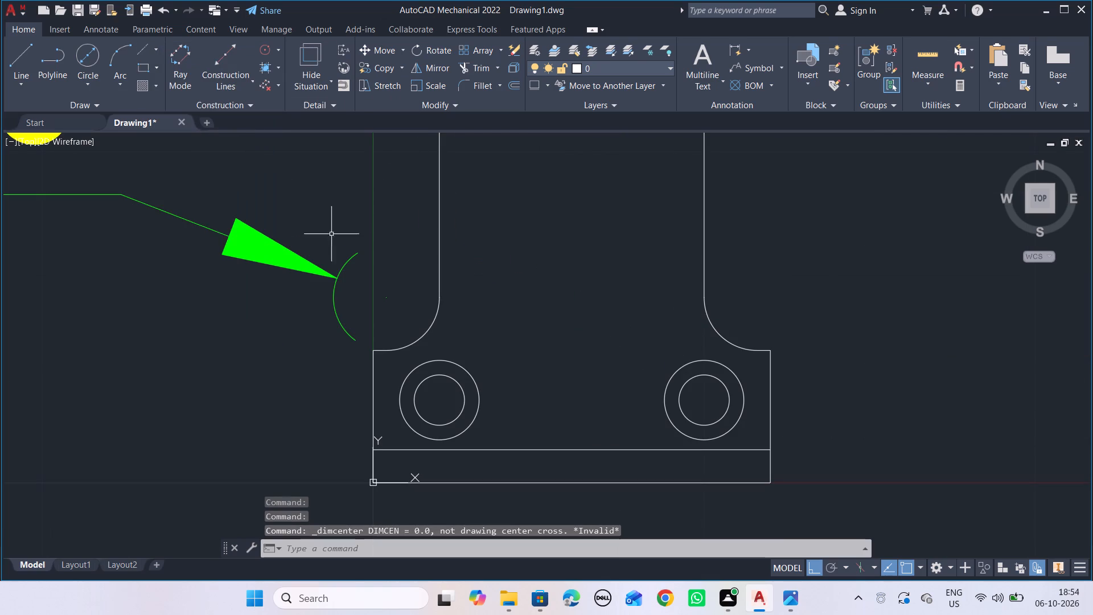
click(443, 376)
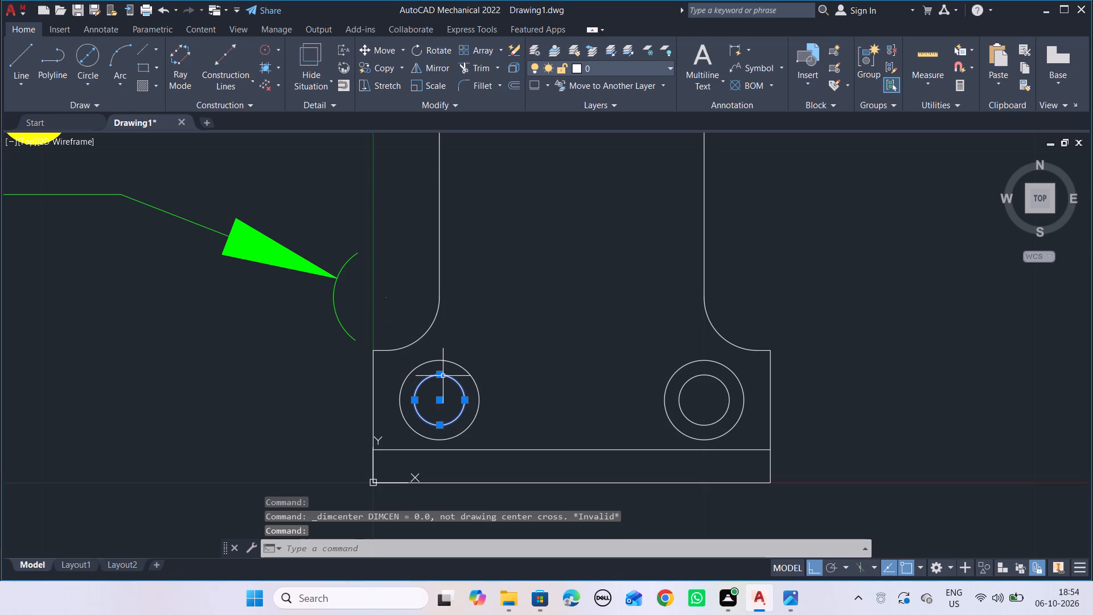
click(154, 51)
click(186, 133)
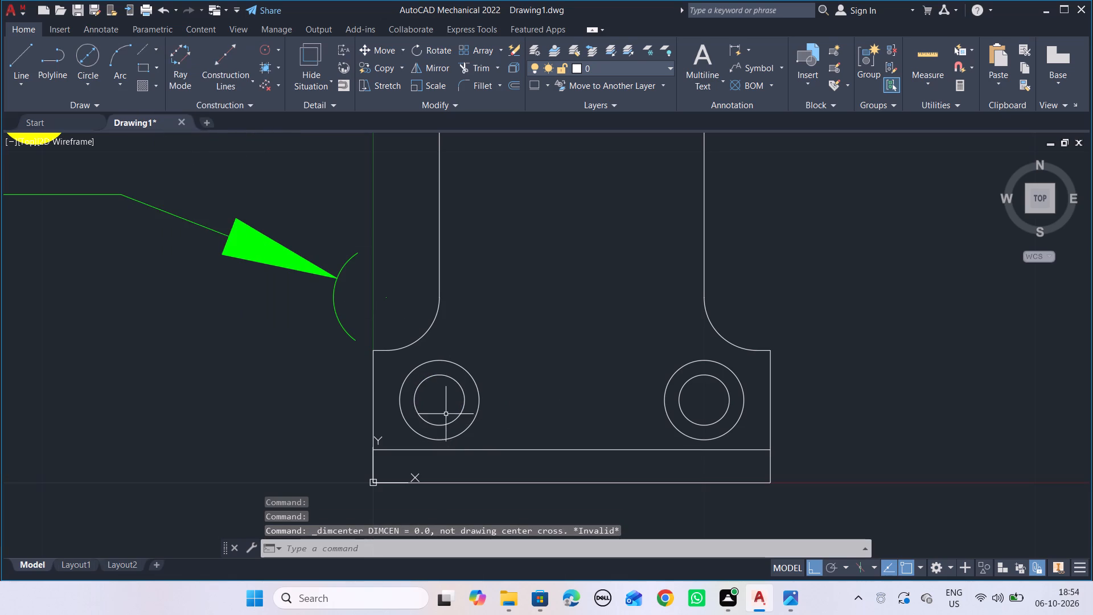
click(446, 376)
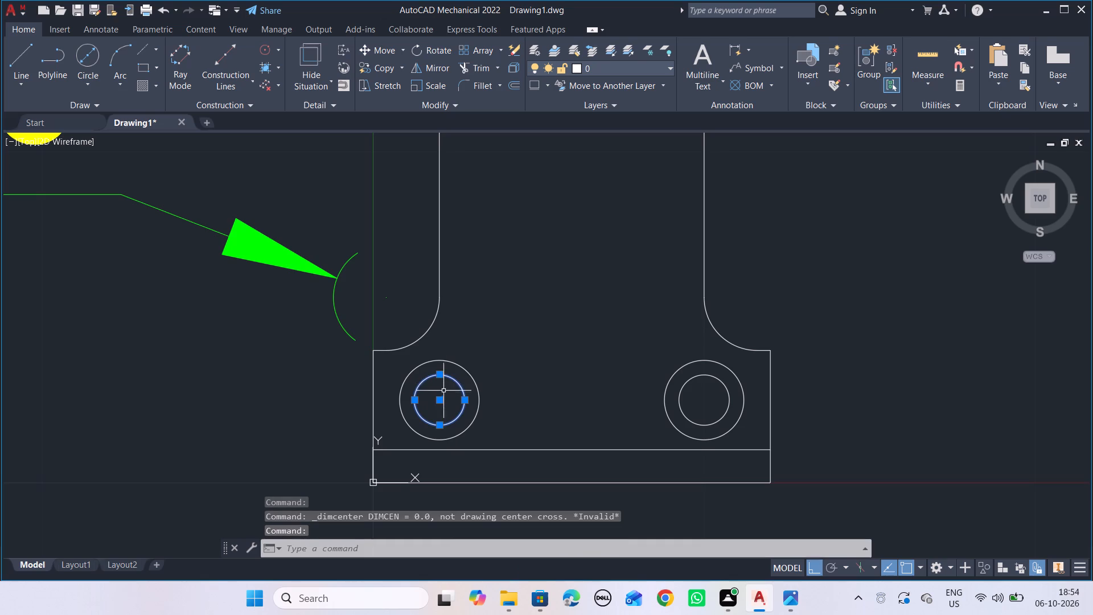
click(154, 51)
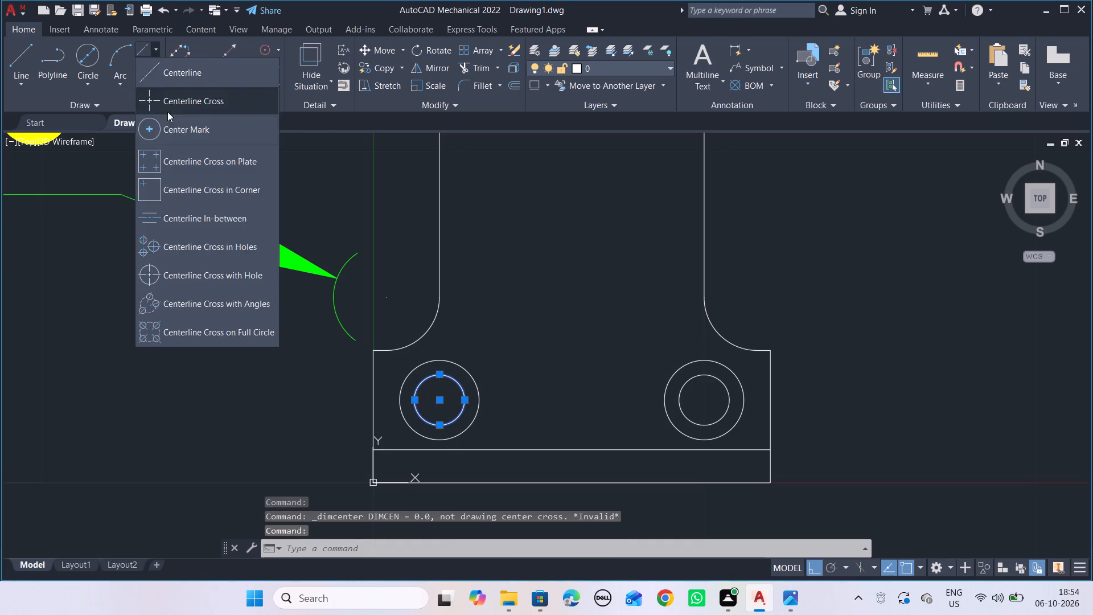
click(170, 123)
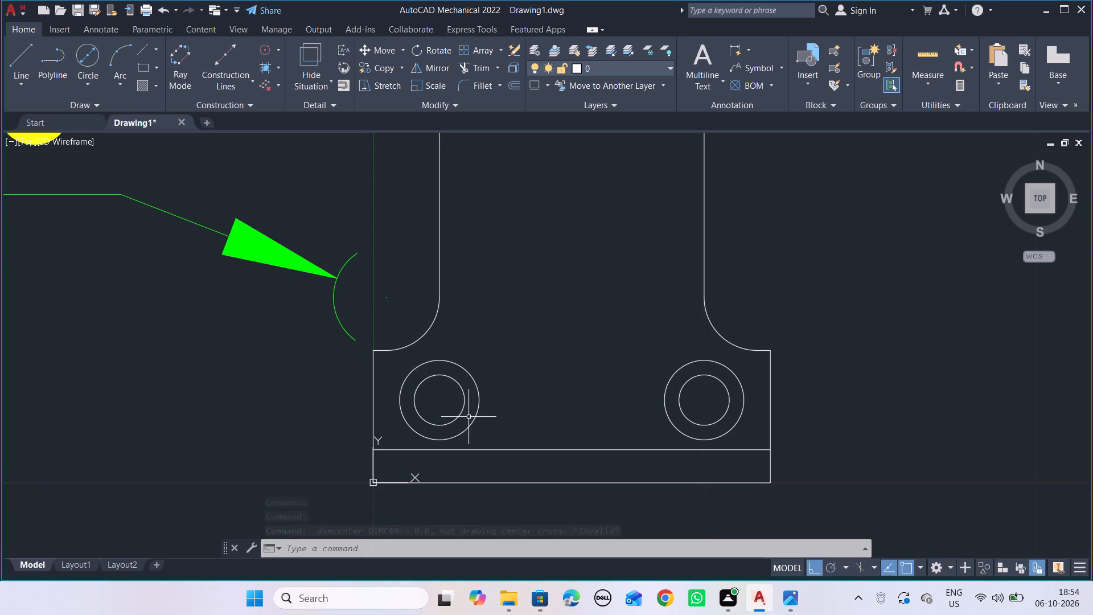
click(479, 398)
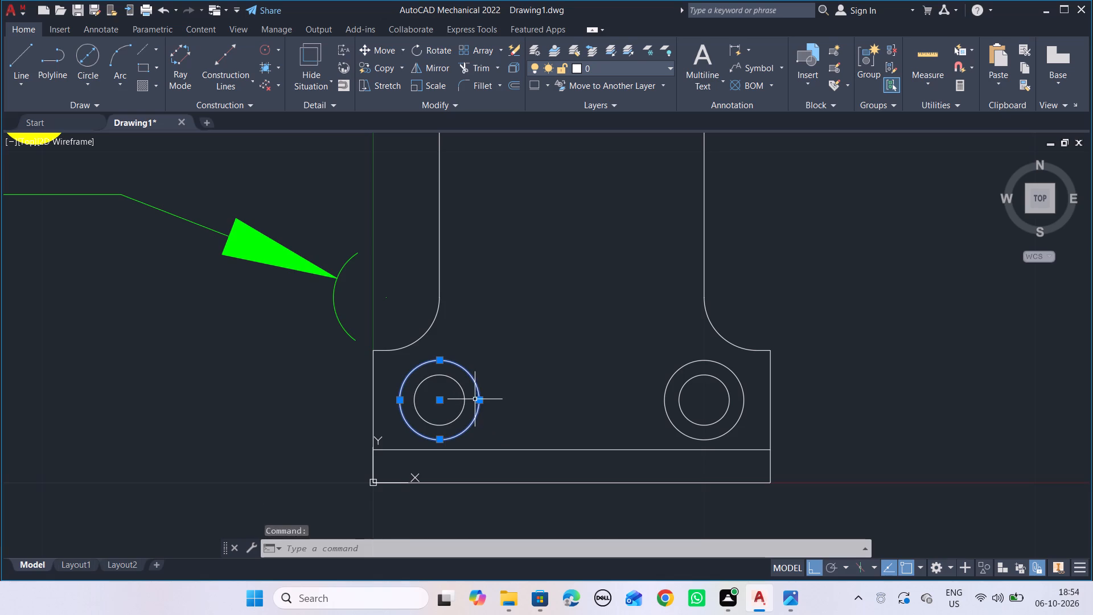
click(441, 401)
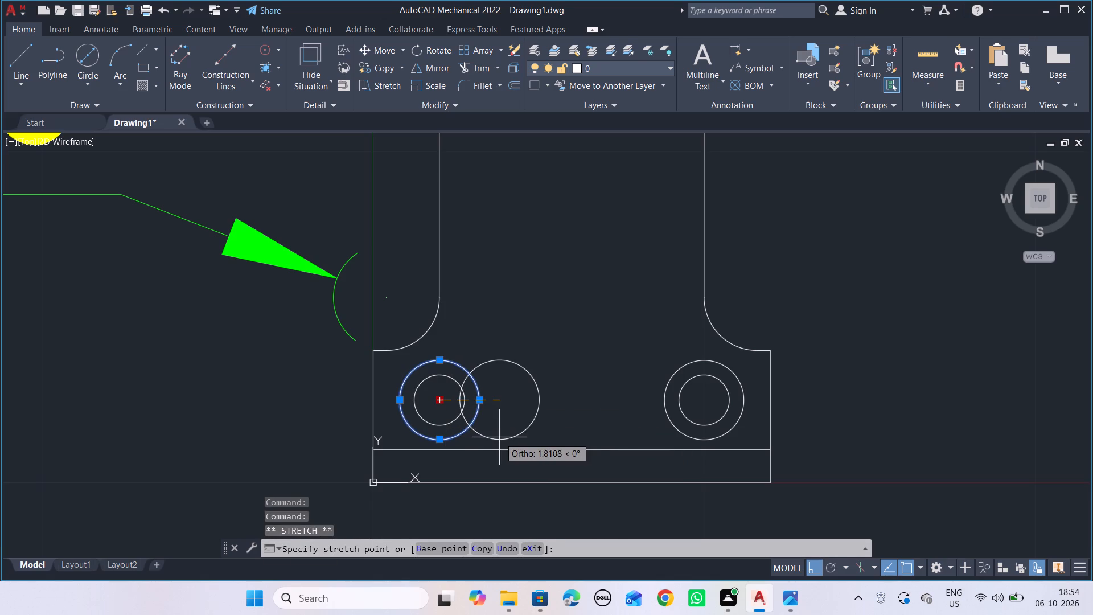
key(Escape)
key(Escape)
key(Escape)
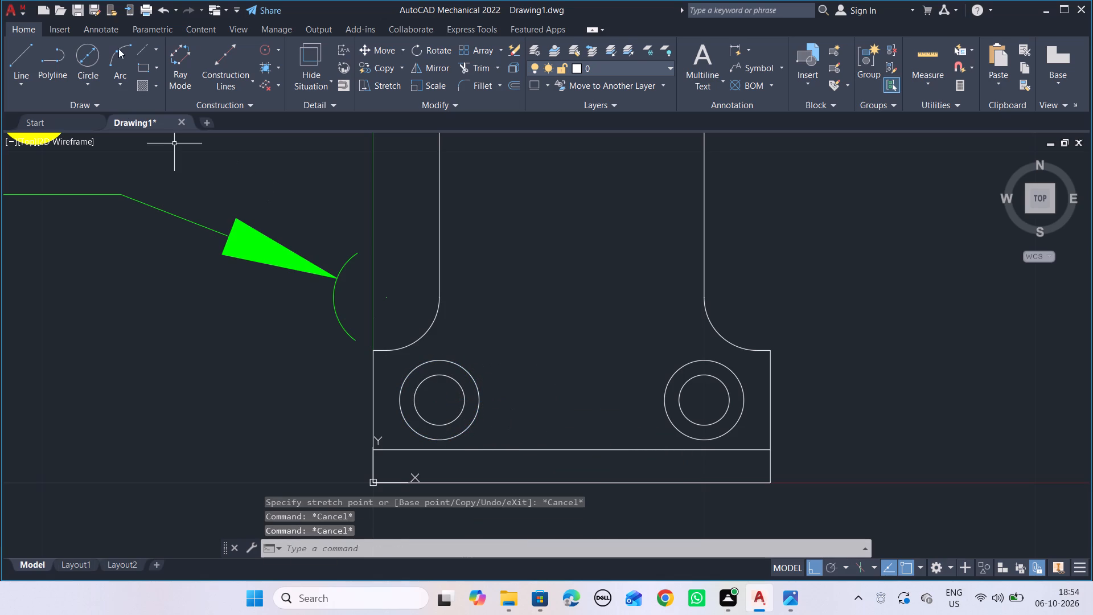
Place a centerline cross at the centre of each base hole, sizing the left one to diameter 2.4 and the right one freehand.
click(154, 53)
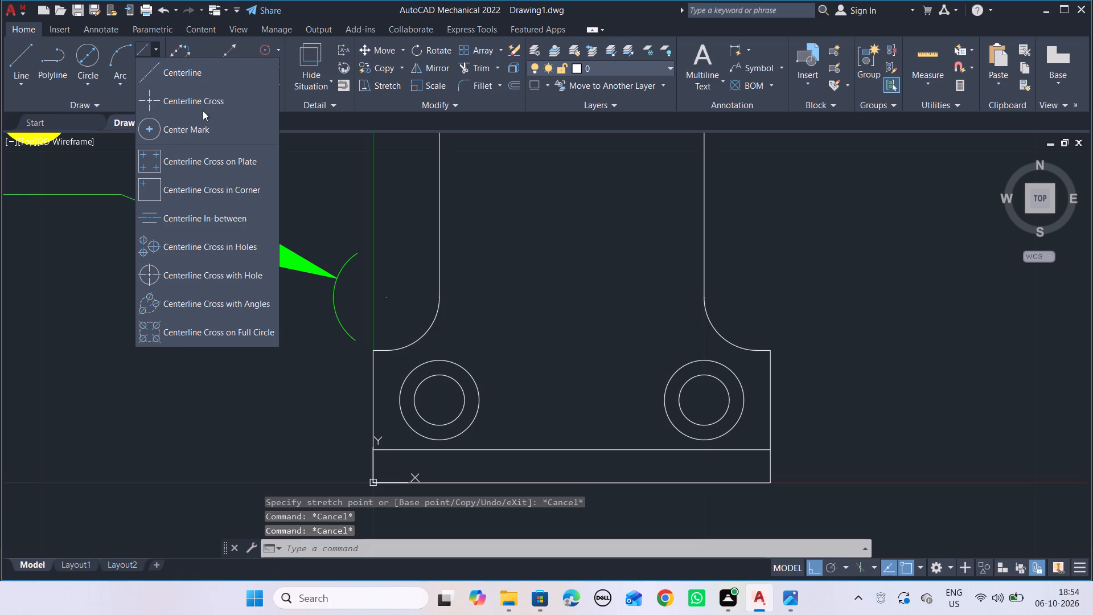
click(203, 110)
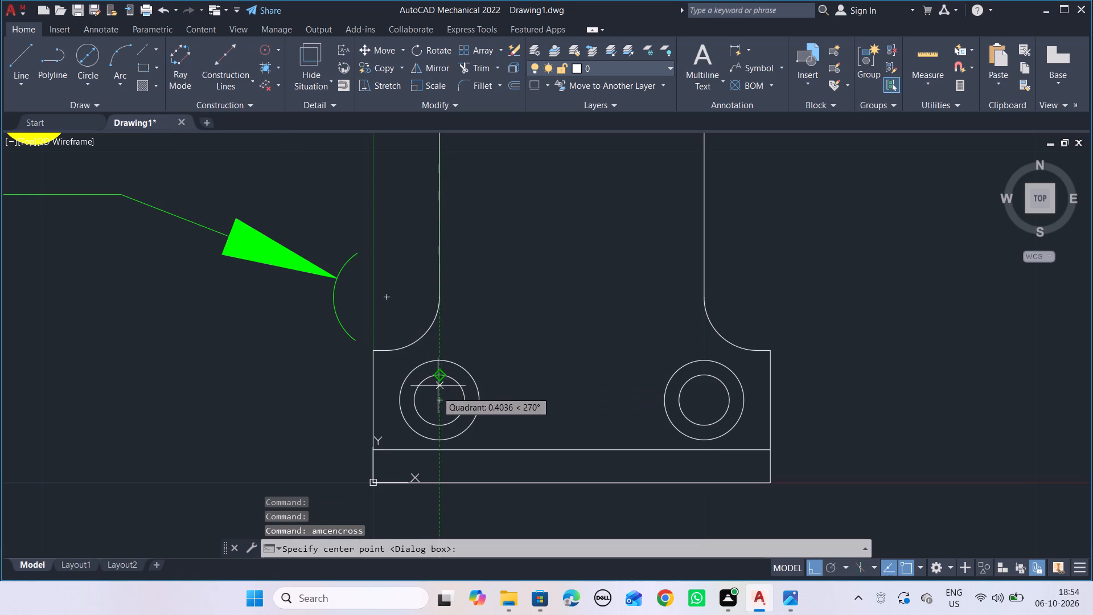
click(438, 398)
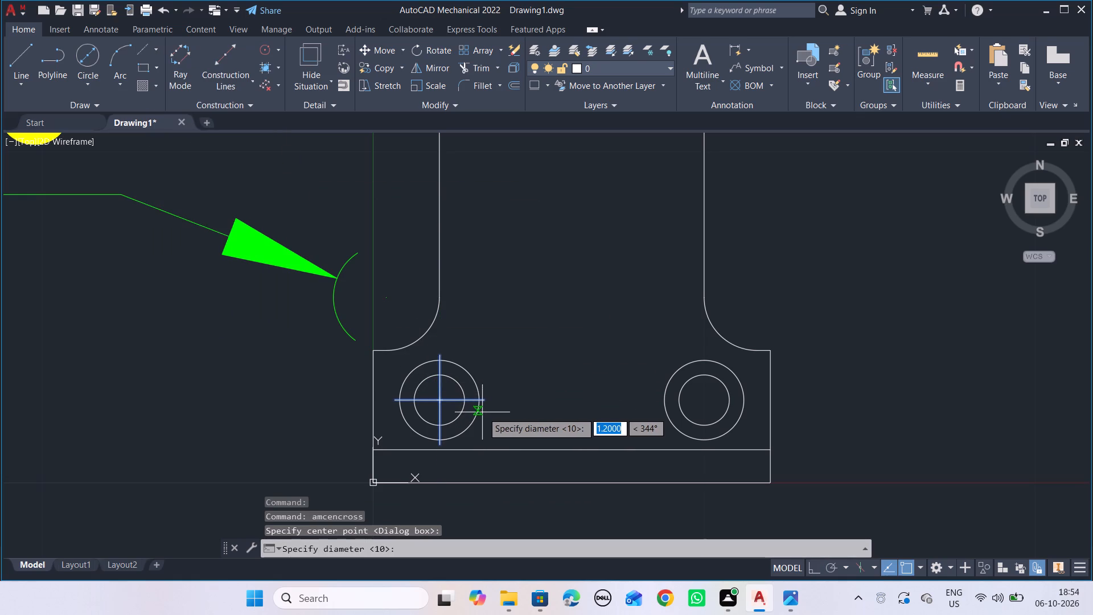
click(471, 409)
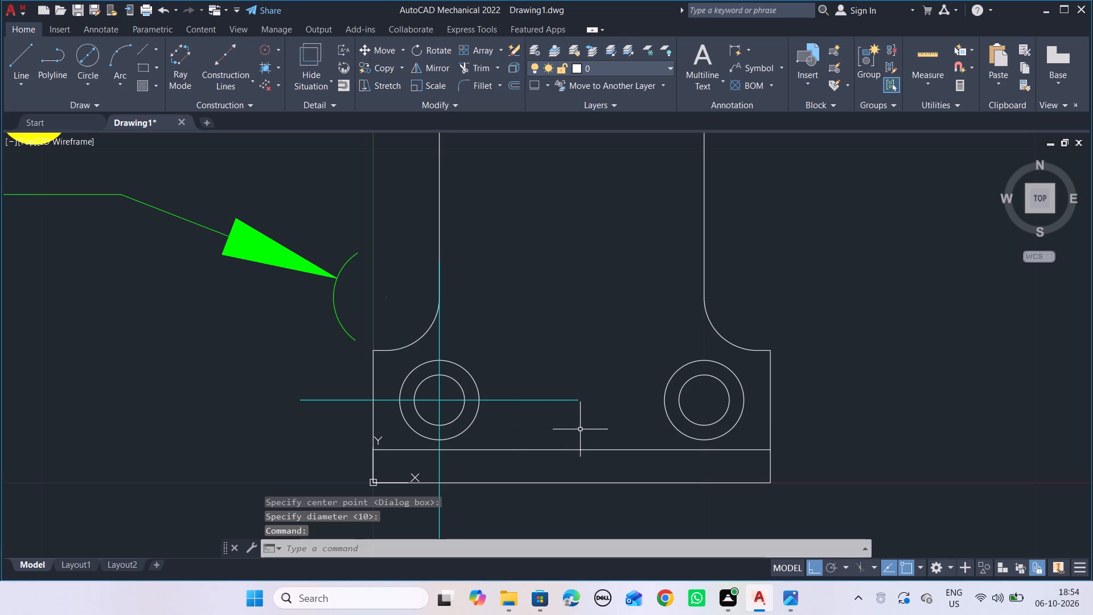
key(space)
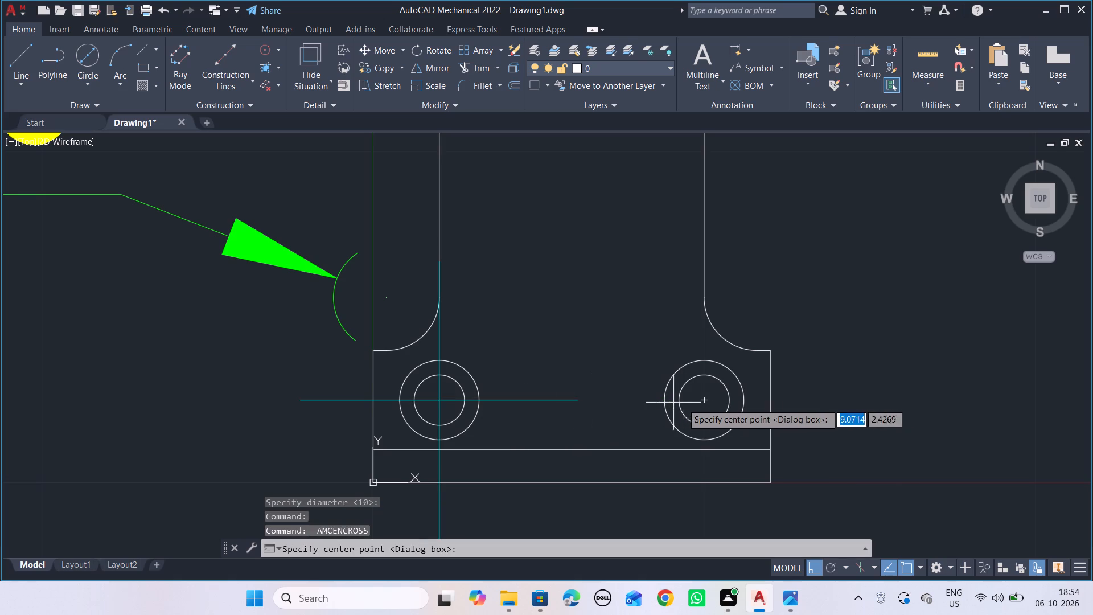
click(704, 401)
click(716, 409)
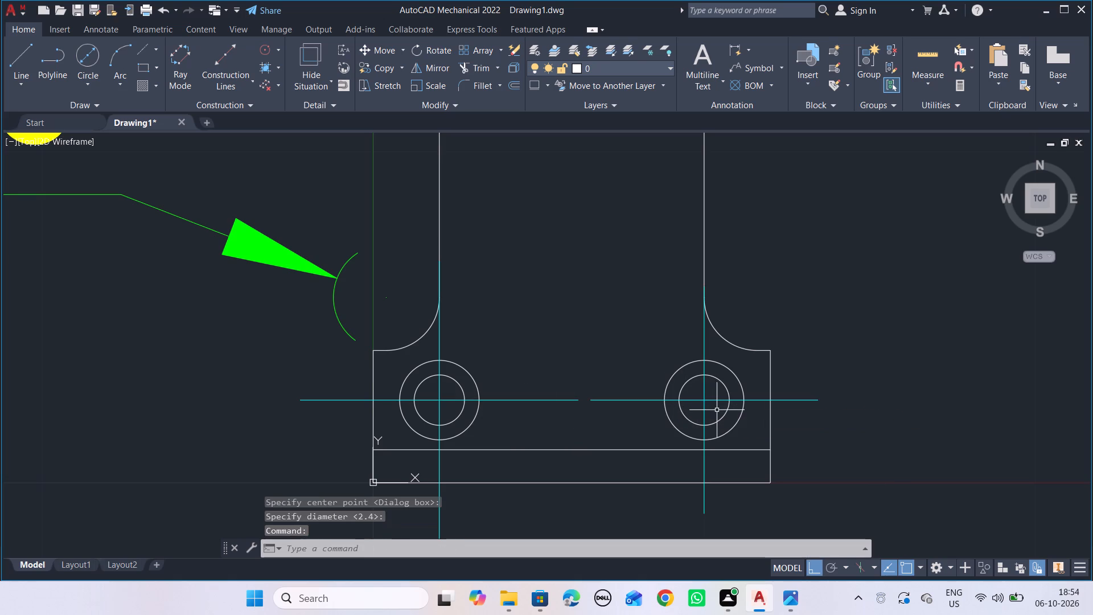
key(Escape)
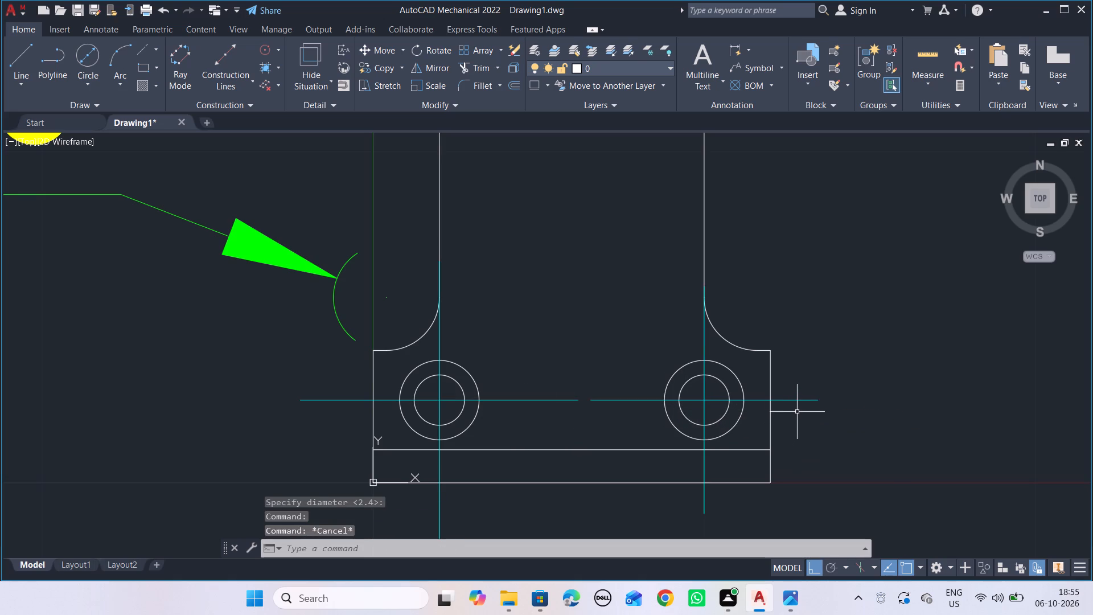
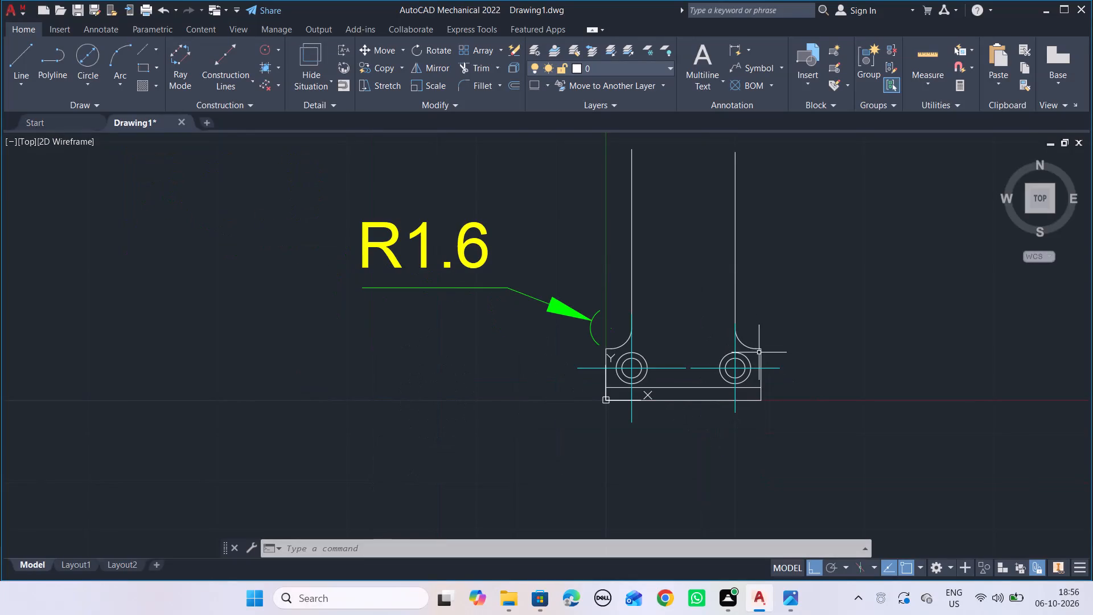
Shorten both ends of the right base hole's vertical centerline so they extend just beyond the outer circle.
scroll(778, 335, up, 1)
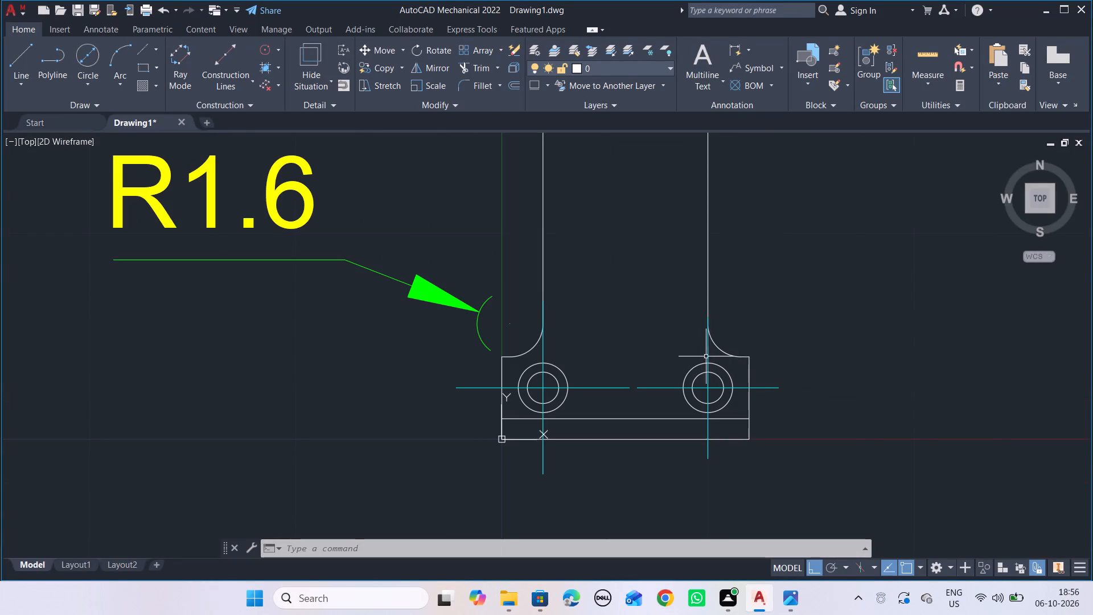
click(707, 356)
click(706, 318)
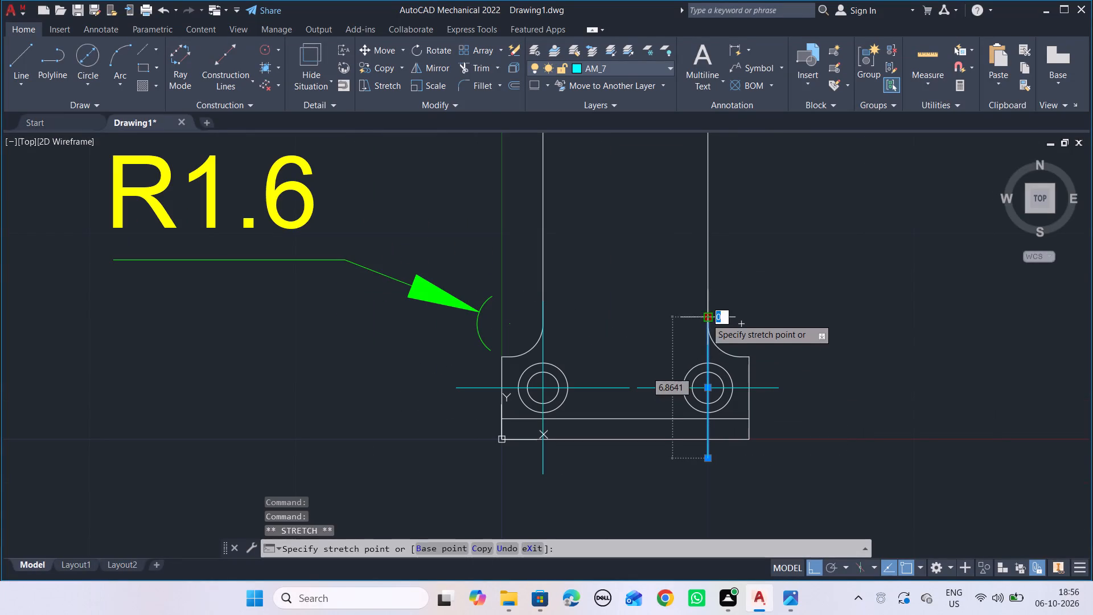
click(706, 354)
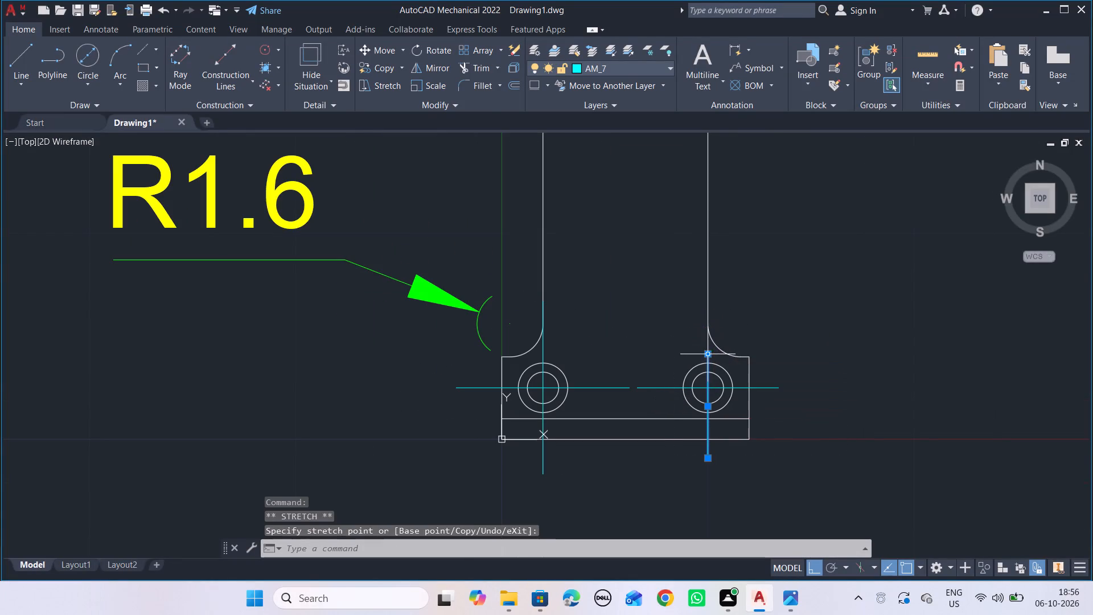
key(Escape)
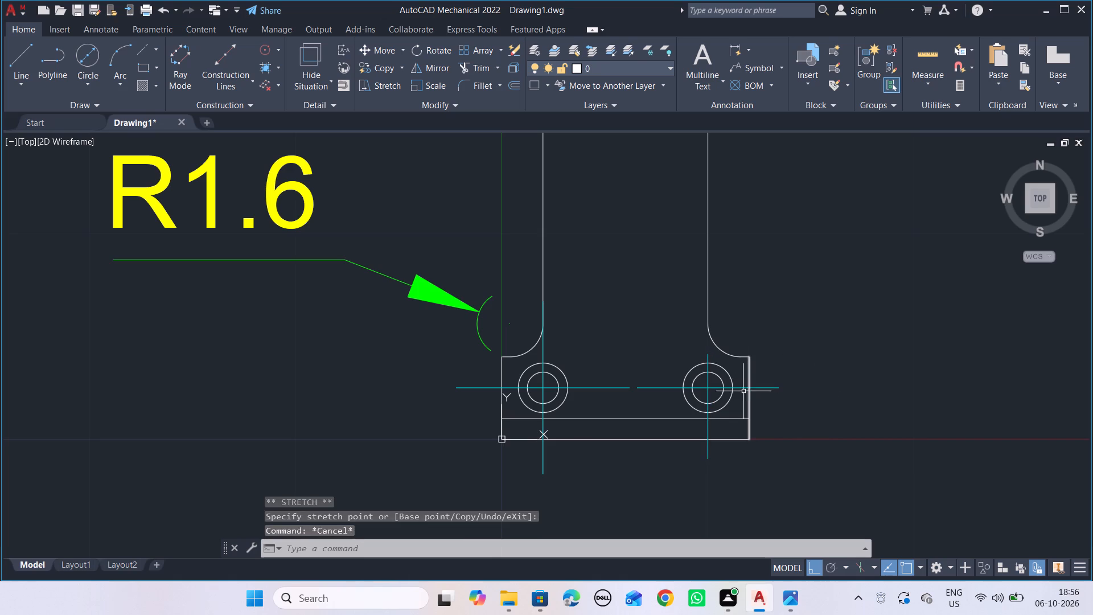
click(708, 428)
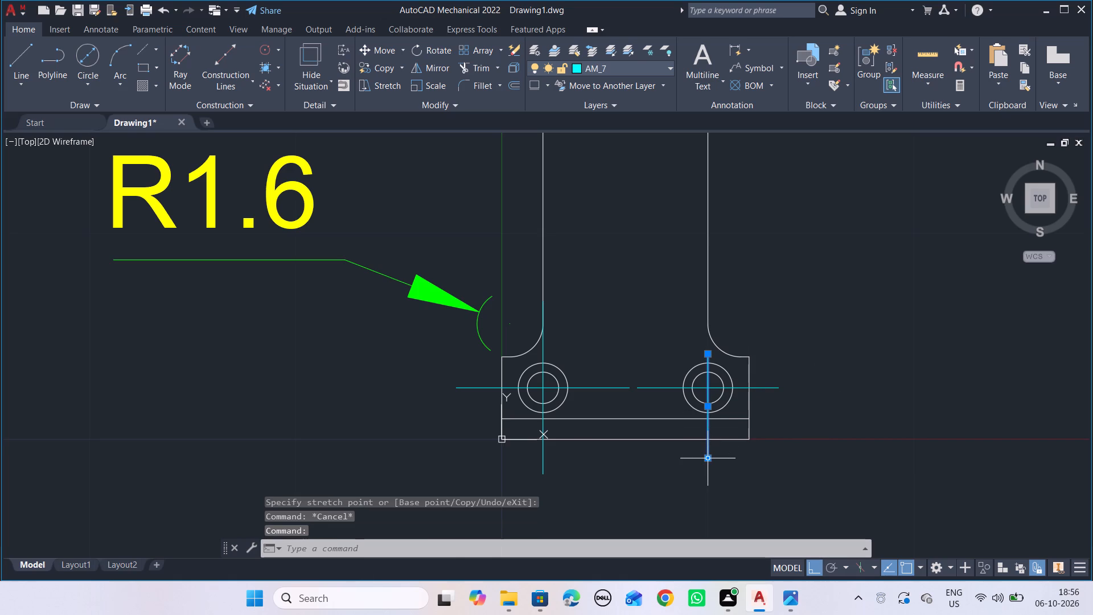
click(709, 459)
scroll(712, 434, up, 5)
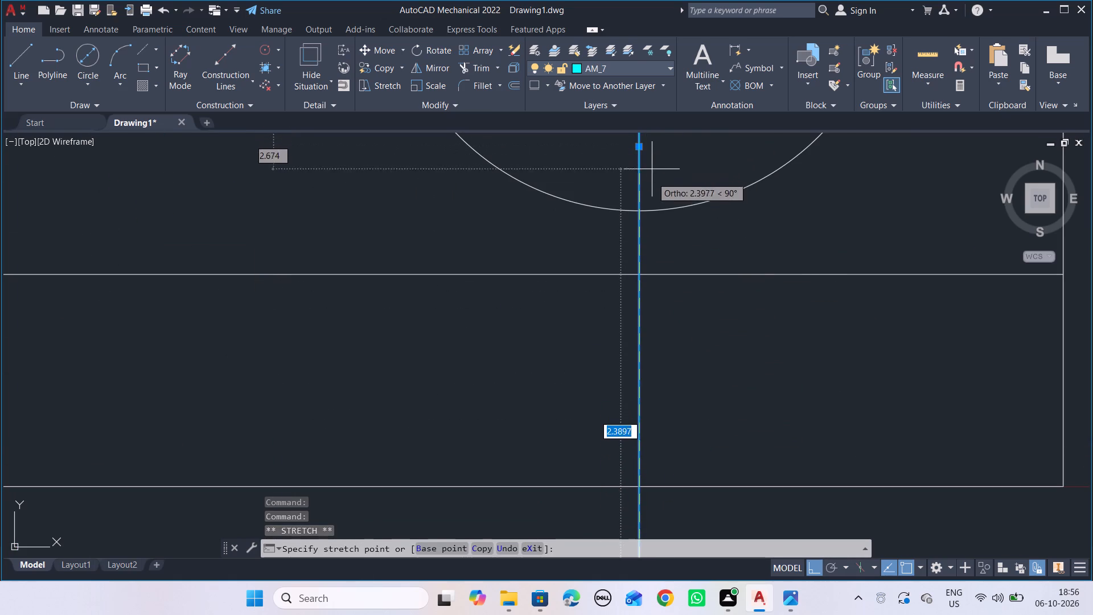
click(636, 244)
key(Escape)
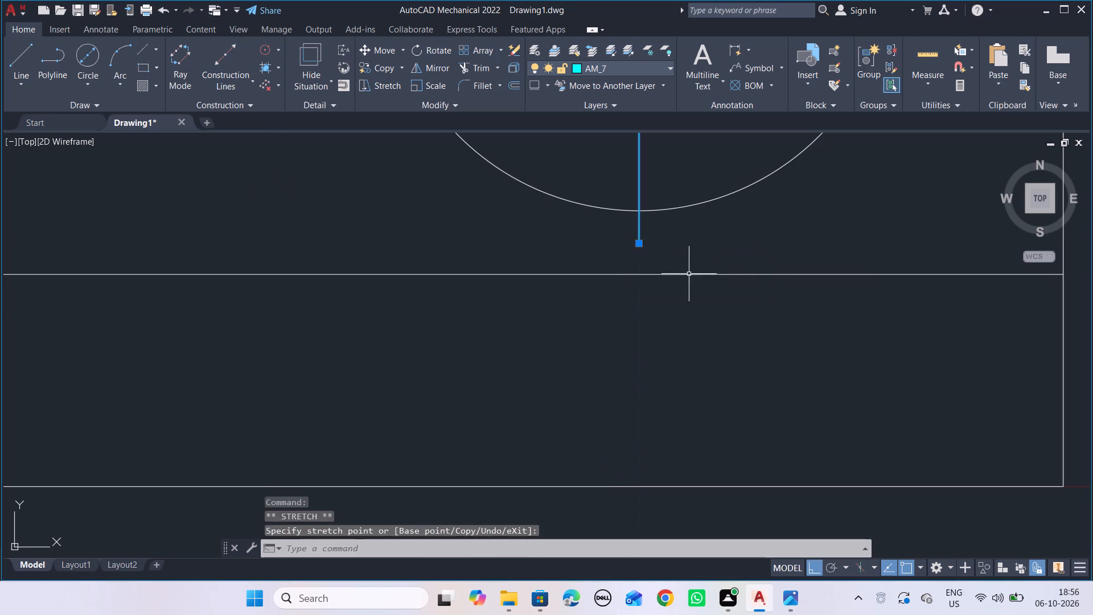
scroll(696, 351, down, 4)
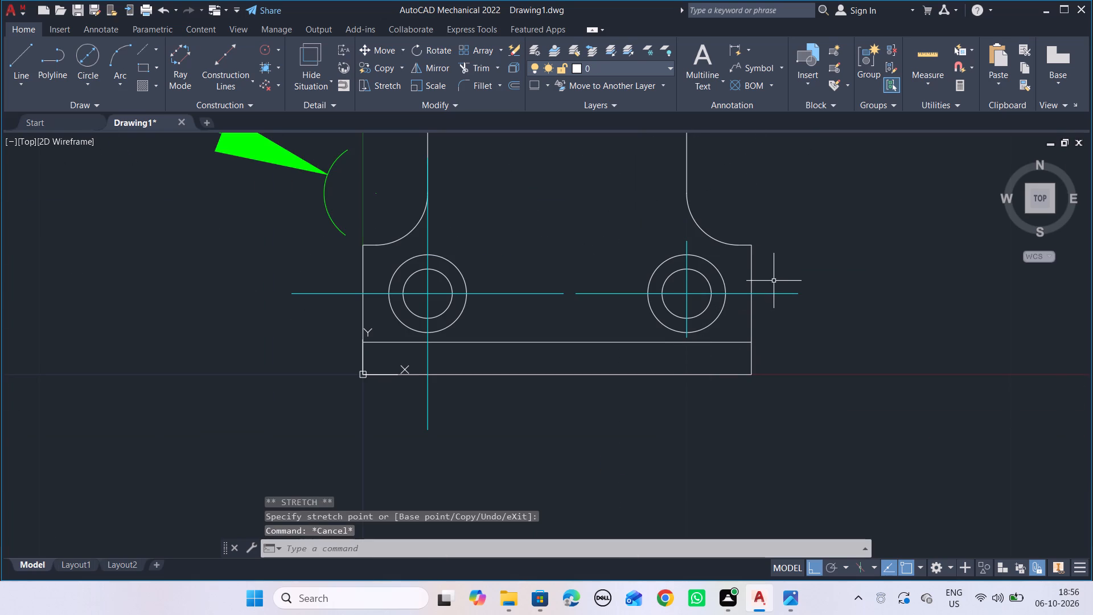
Shorten both ends of the right base hole's horizontal centerline to just outside the outer circle, within the base's side edge.
click(786, 315)
click(776, 282)
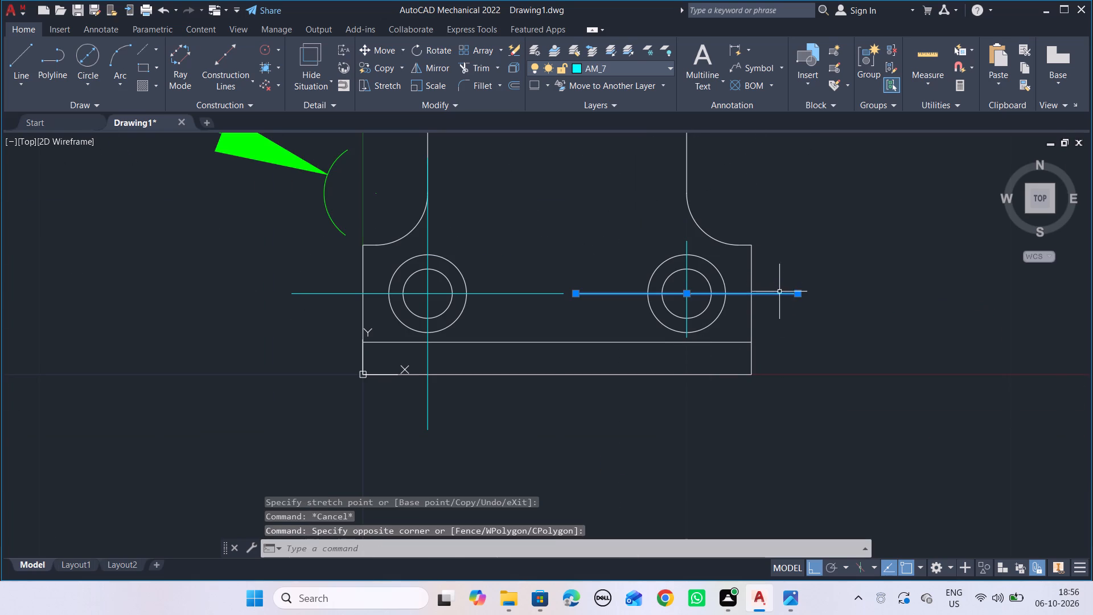
click(796, 295)
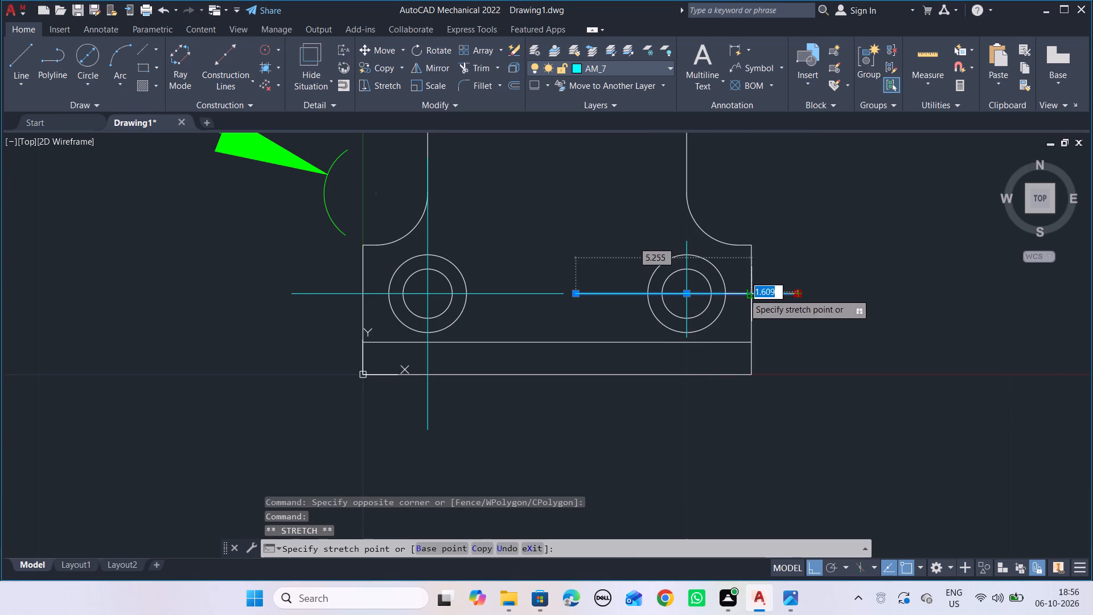
click(738, 292)
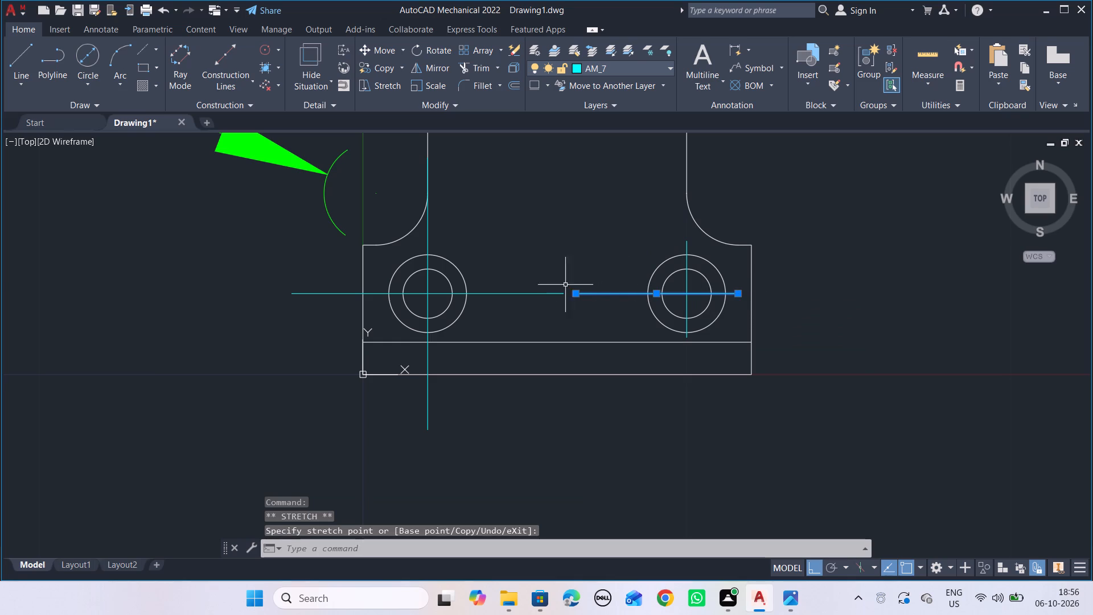
click(575, 294)
click(635, 294)
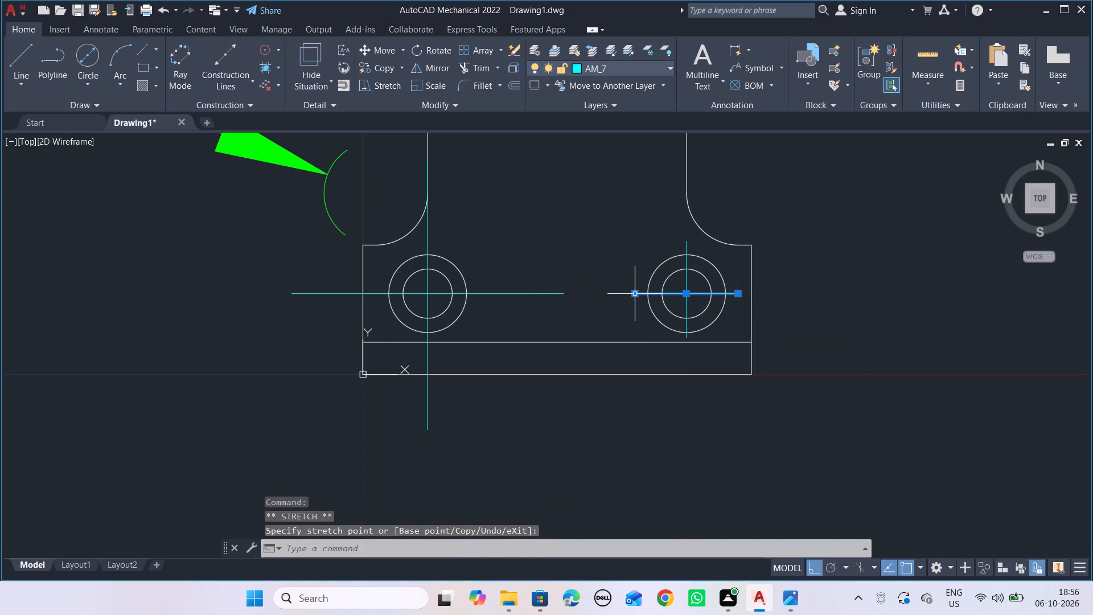
key(Escape)
Shorten both ends of the left base hole's horizontal centerline to just outside the outer circle, about 3.3 long overall.
click(555, 304)
click(540, 282)
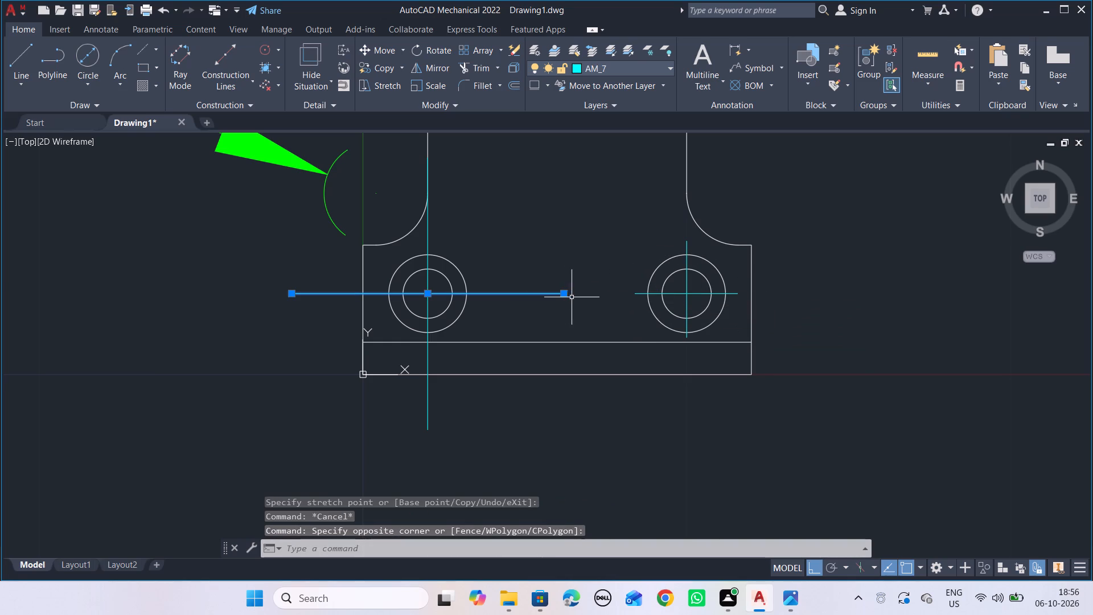
click(566, 295)
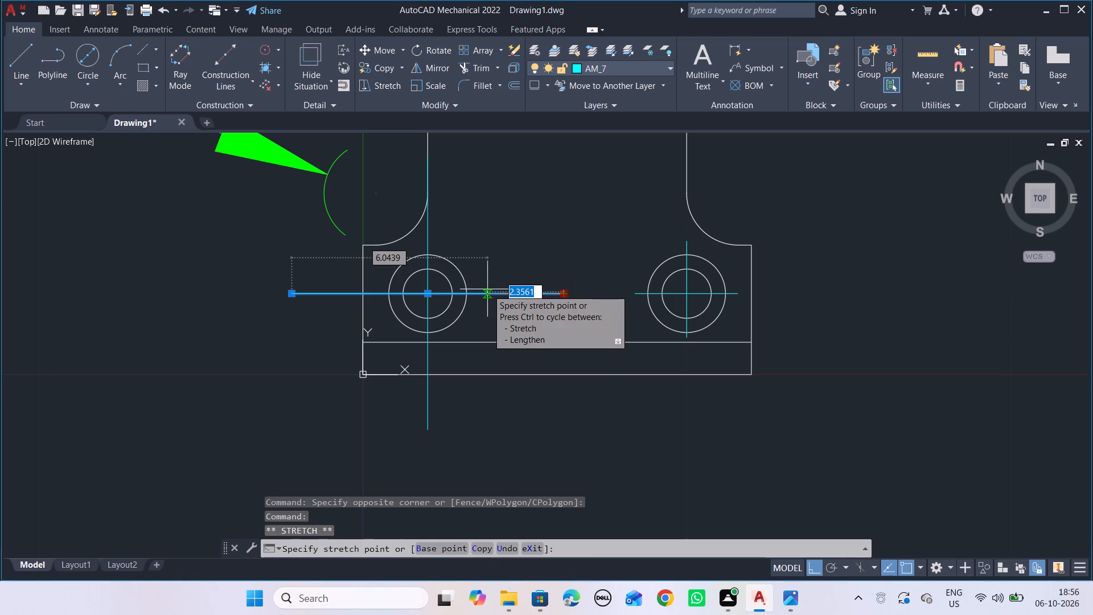
click(484, 289)
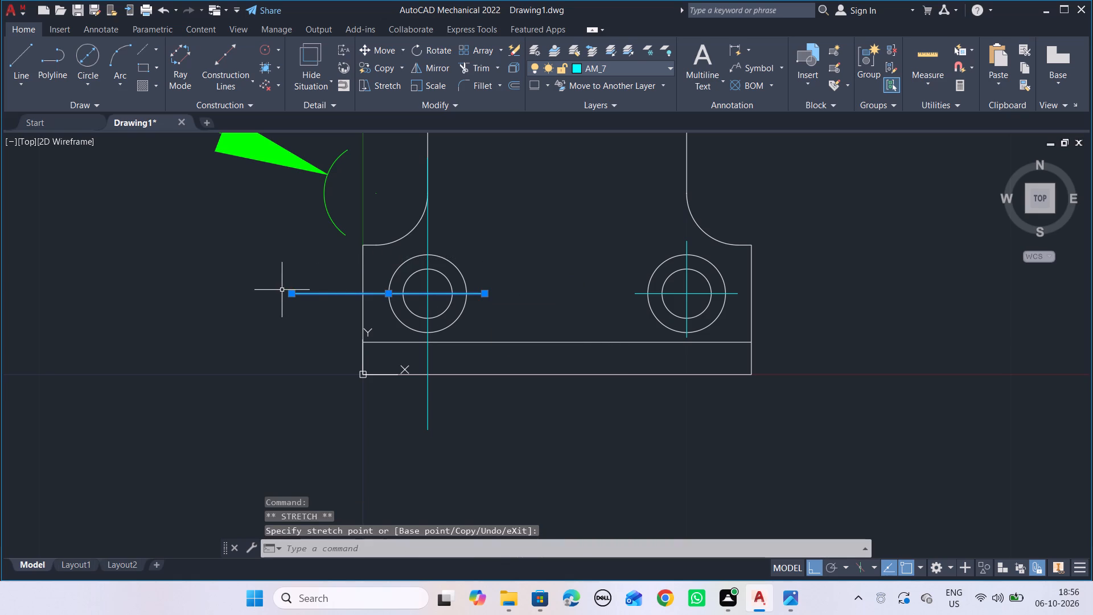
click(290, 292)
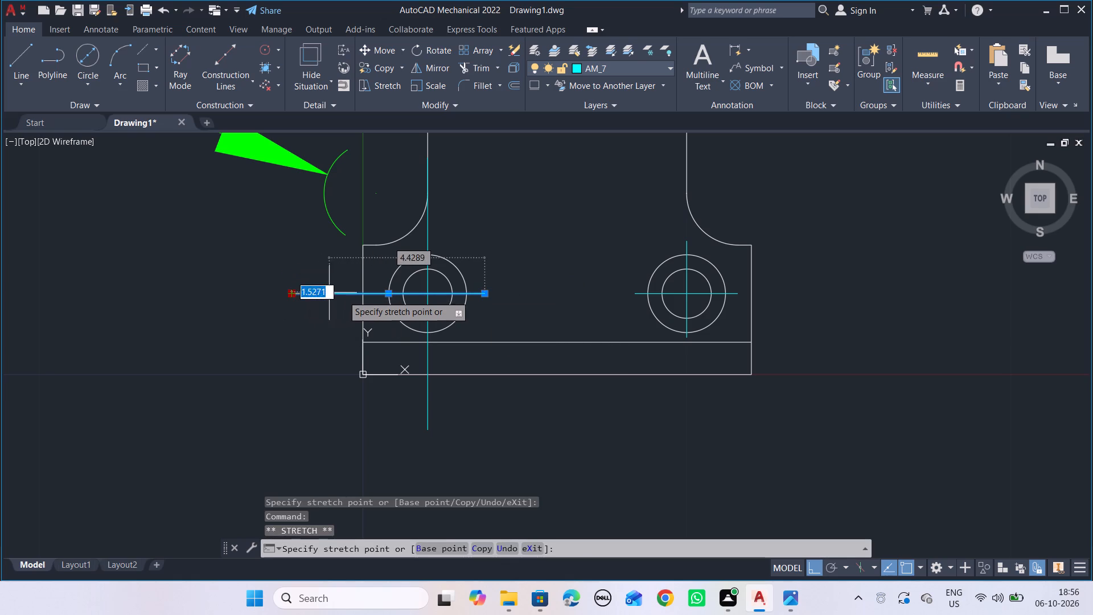
click(377, 295)
key(Escape)
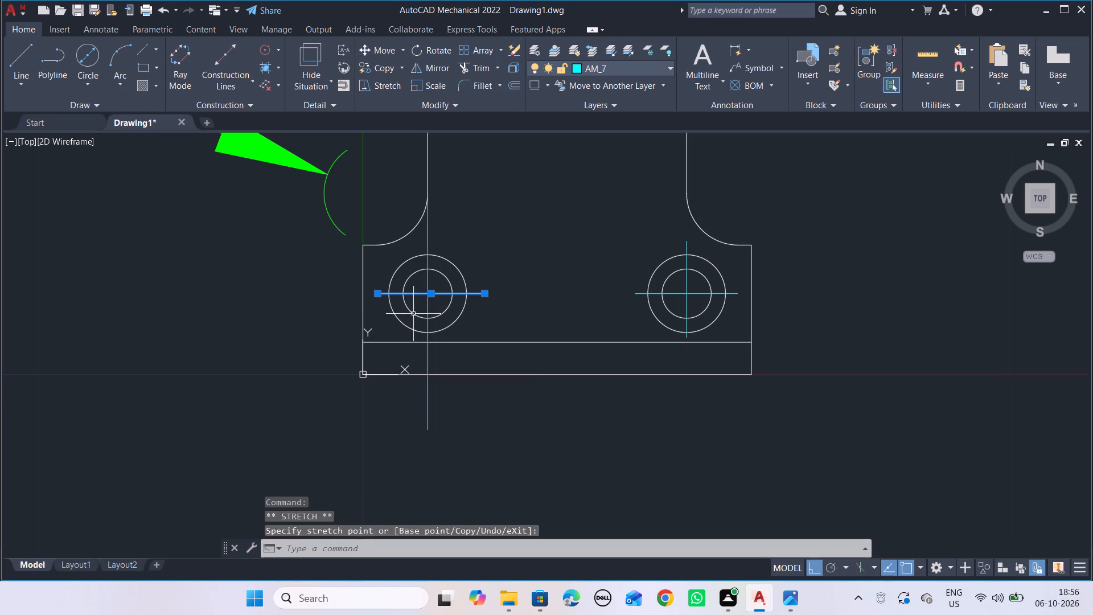
Shorten the left base hole's vertical centerline at both ends to just beyond the outer circle, about 2.8 long overall.
click(433, 244)
click(421, 239)
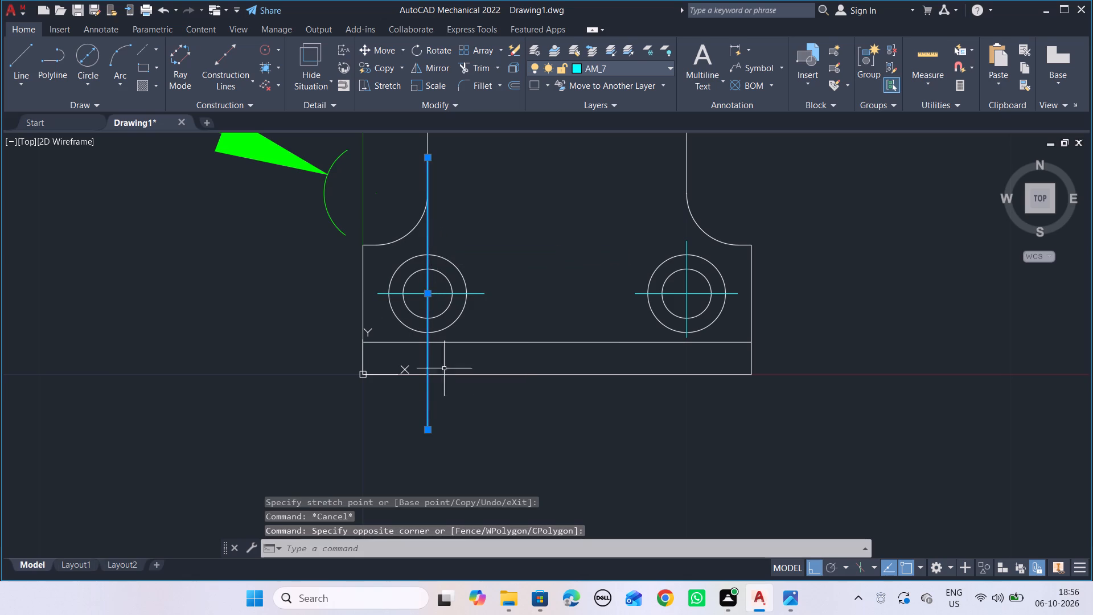
click(428, 430)
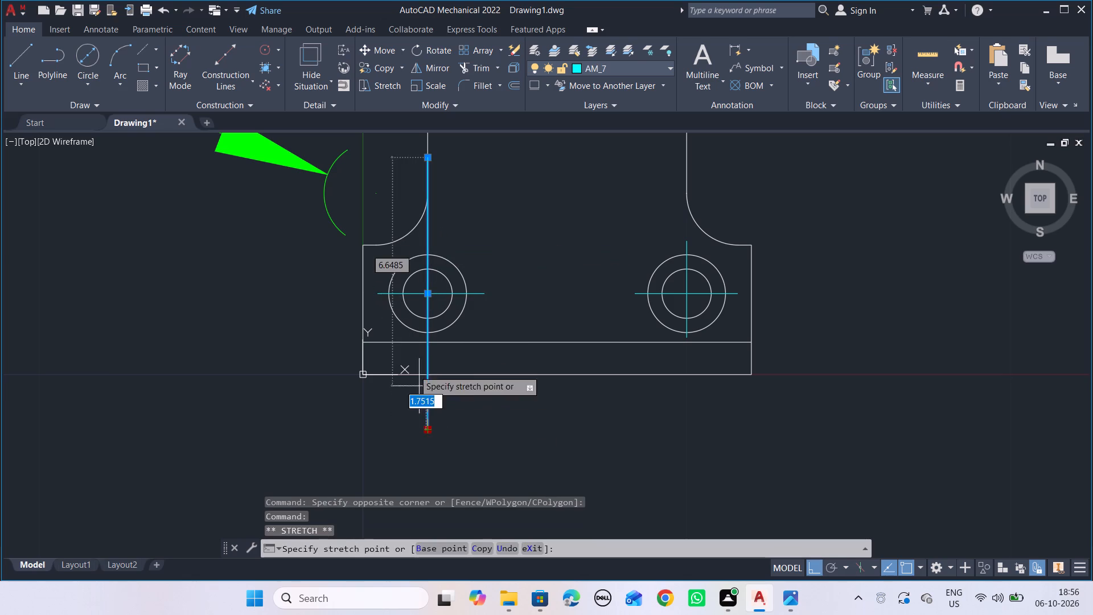
scroll(420, 342, up, 4)
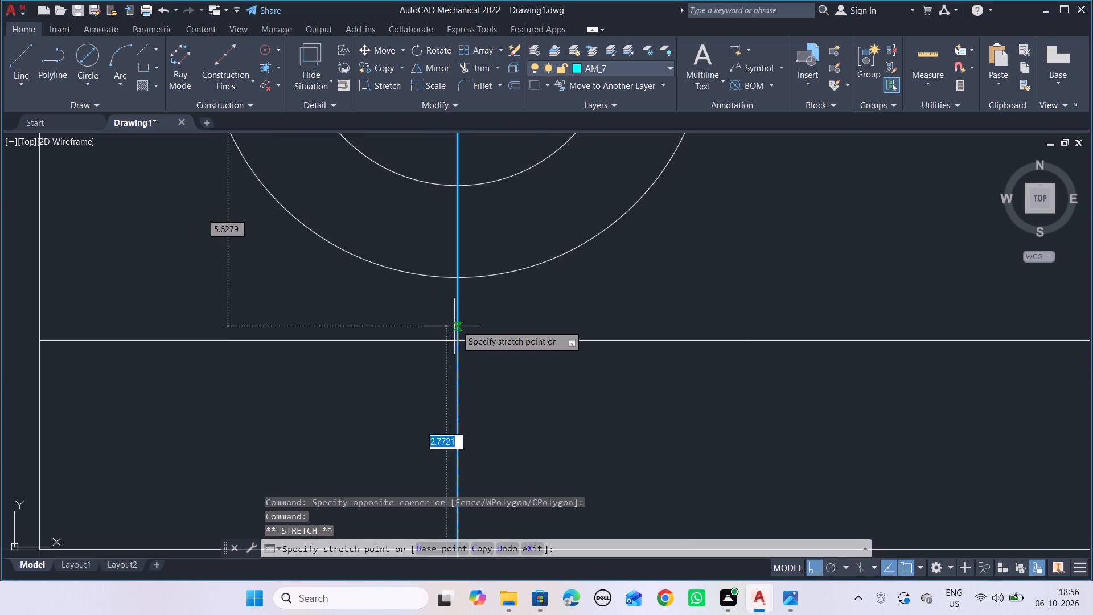
click(460, 313)
scroll(516, 330, down, 3)
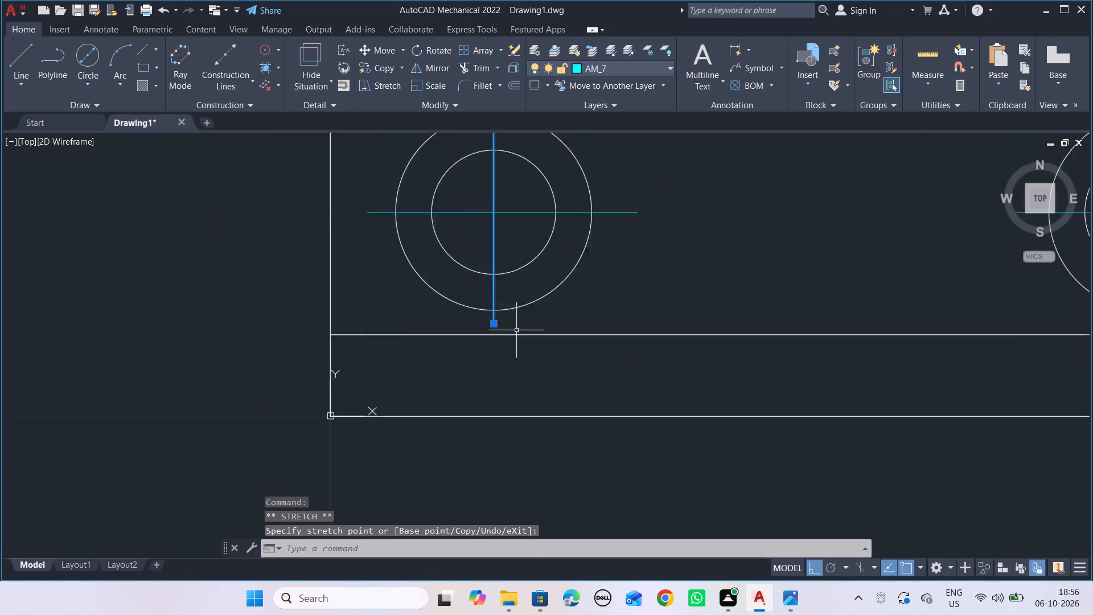
scroll(516, 330, down, 1)
middle_drag(519, 315, 513, 437)
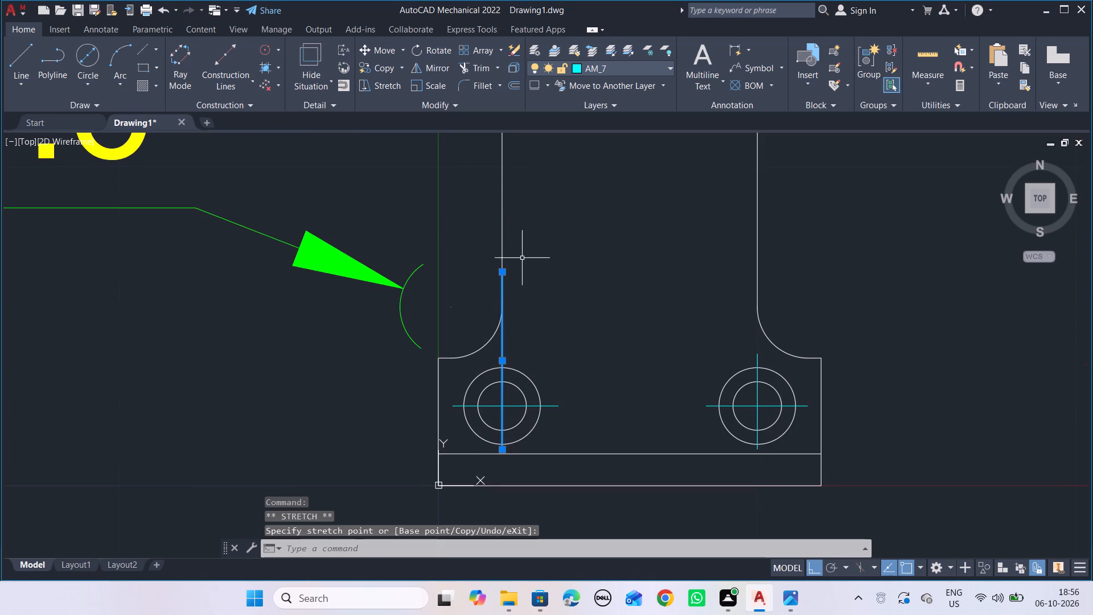
click(503, 274)
scroll(507, 354, up, 5)
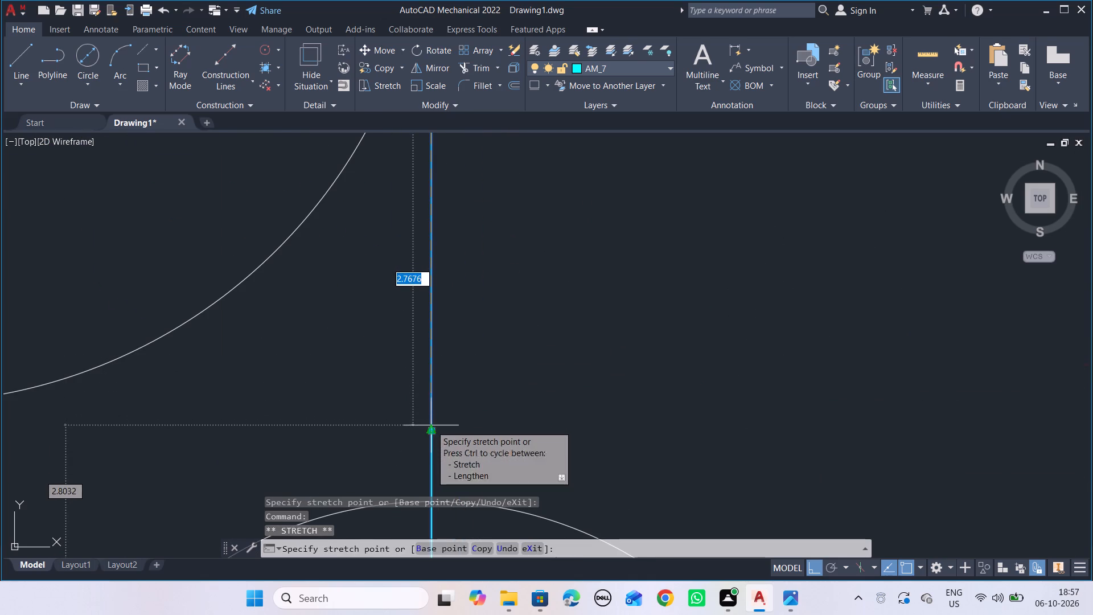
click(432, 432)
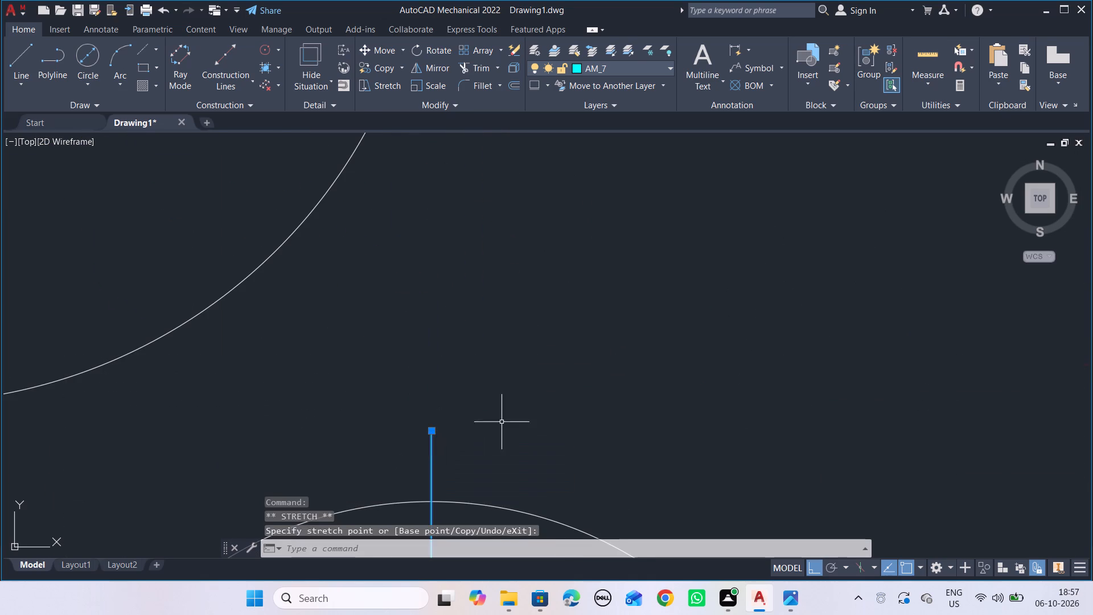
key(Escape)
scroll(519, 413, down, 5)
middle_drag(520, 413, 494, 324)
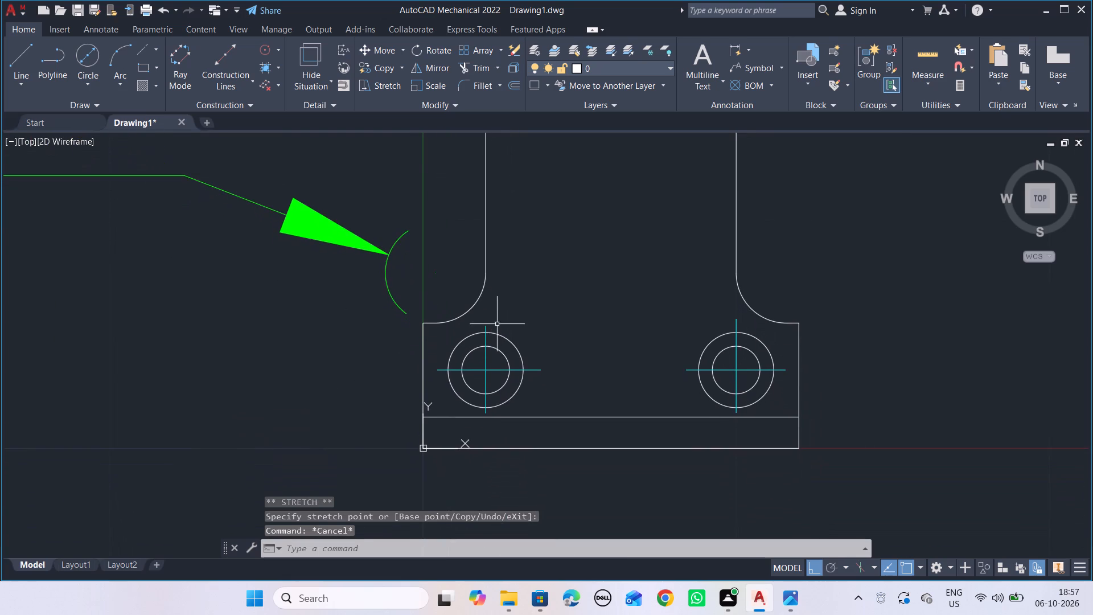
Compare the base and its hole centerlines with AUTOCAD_7.png and check the dimensions for the remaining features.
key(alt+Tab)
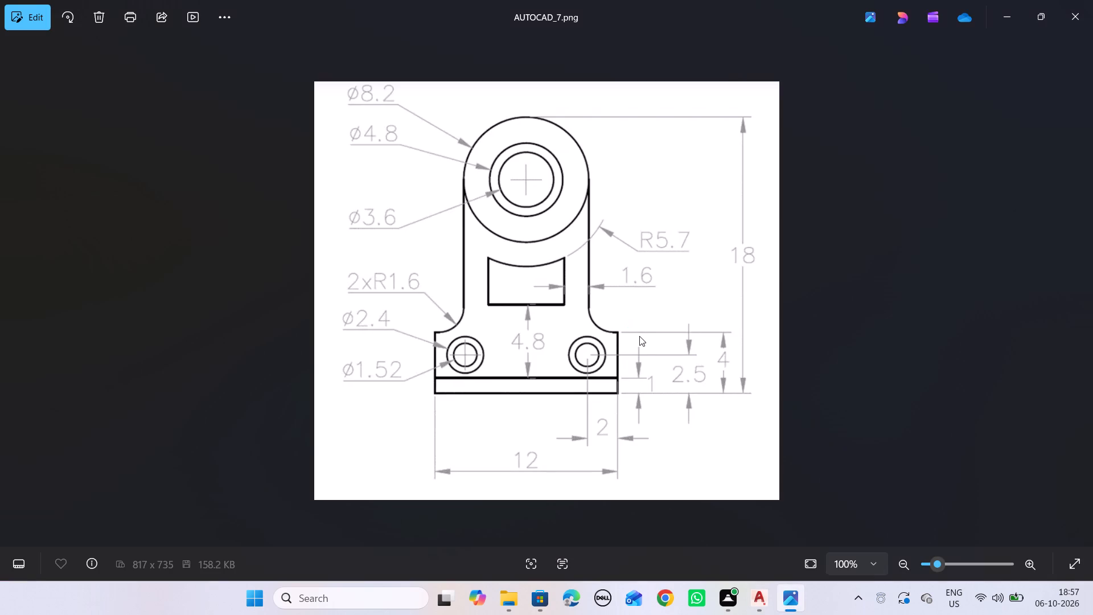
key(alt+Tab)
scroll(639, 336, down, 3)
scroll(639, 336, up, 2)
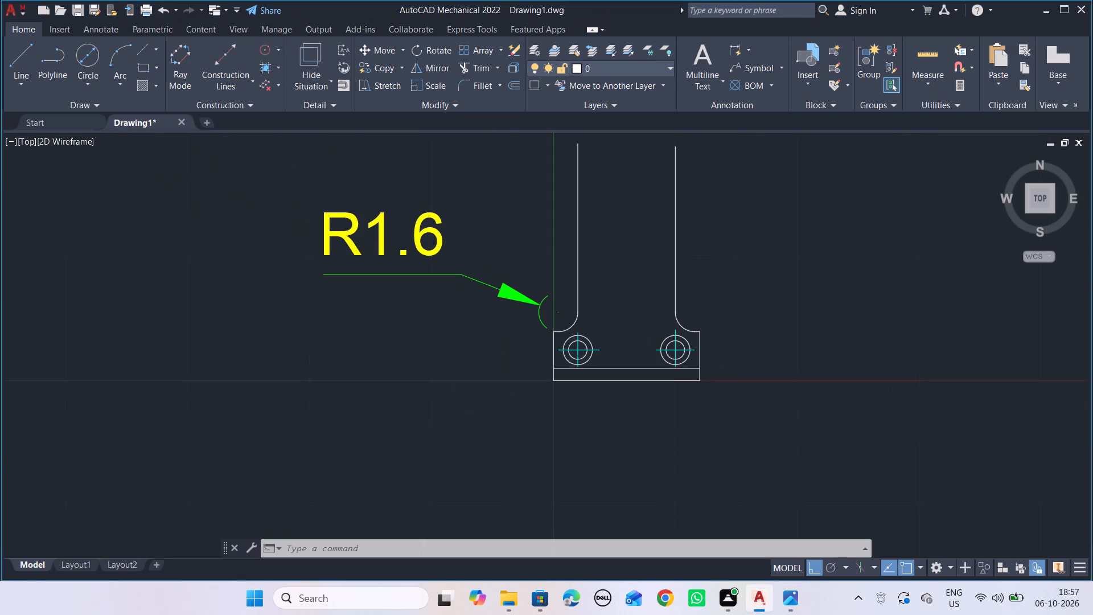
key(alt+Tab)
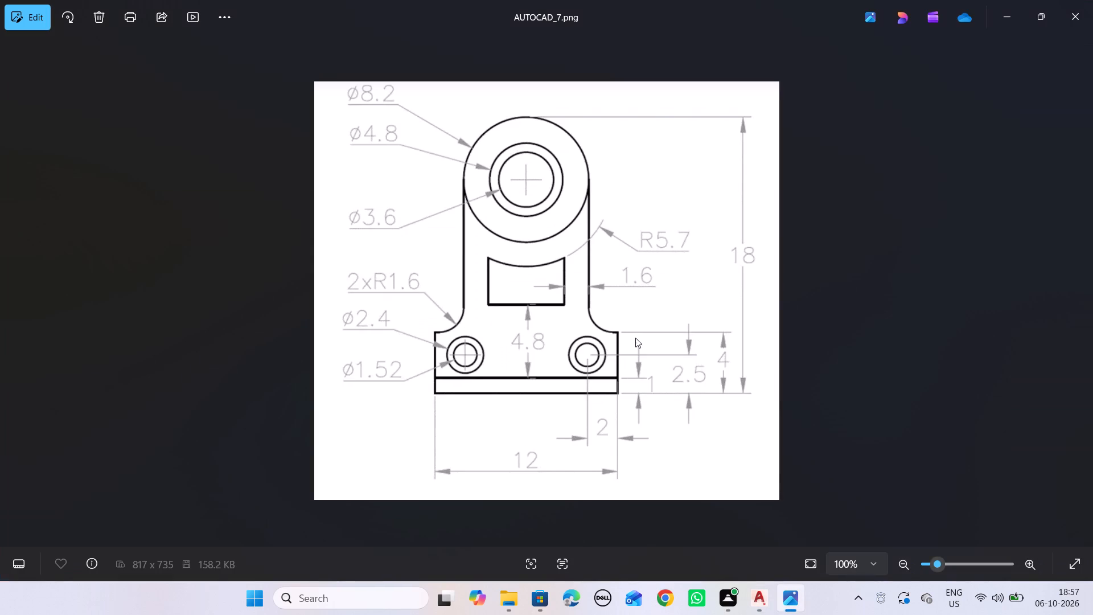
key(alt+Tab)
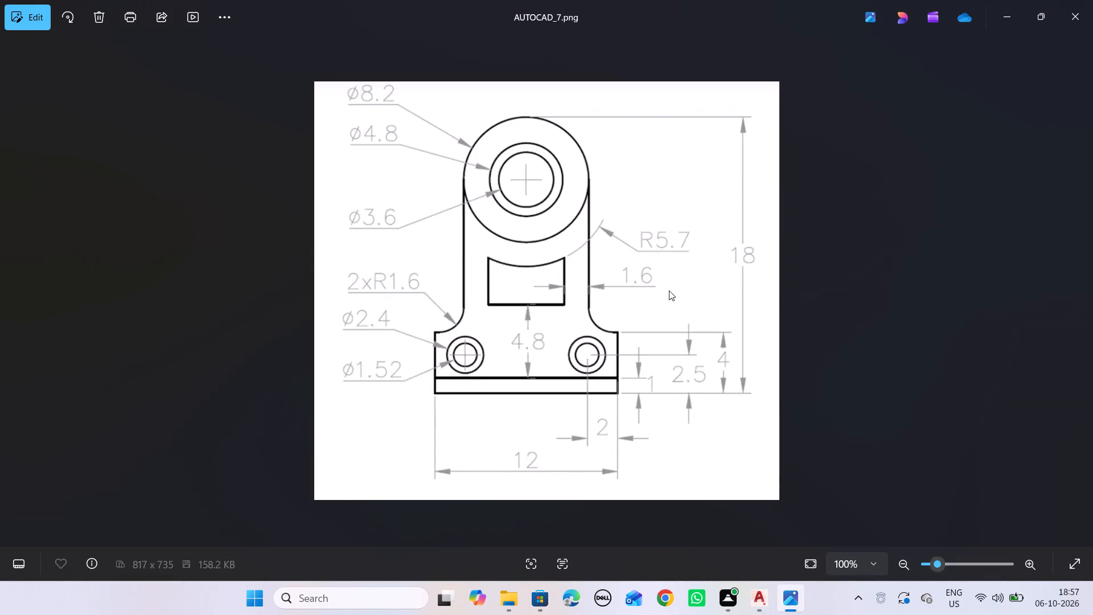
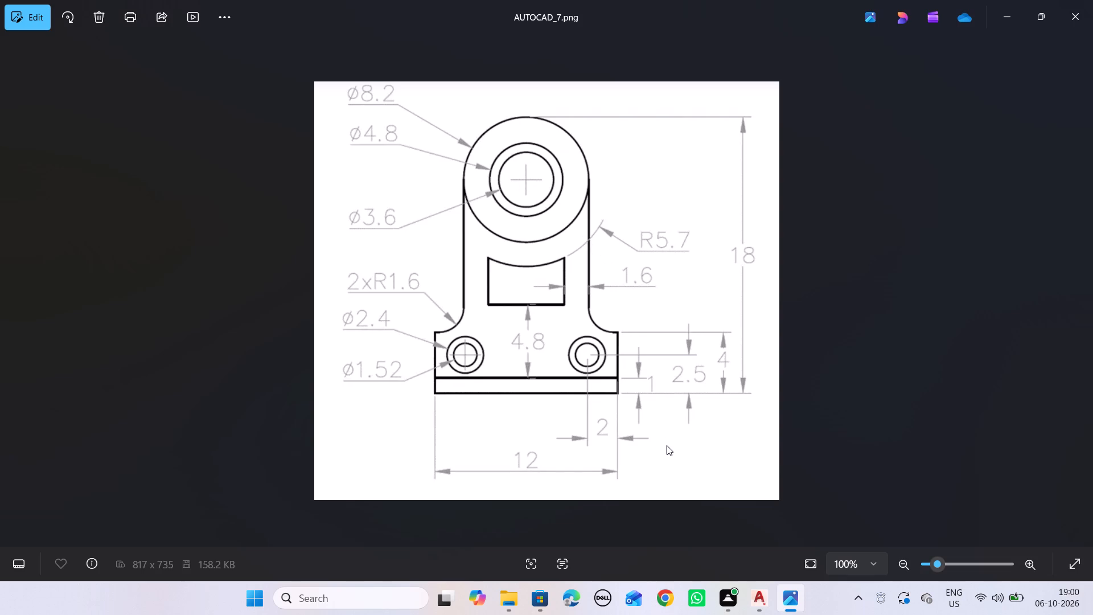
Offset the base's bottom edge 13.9 upward to locate the center height of the upper circles, consulting AUTOCAD_7.png.
key(alt+Tab)
scroll(531, 286, down, 1)
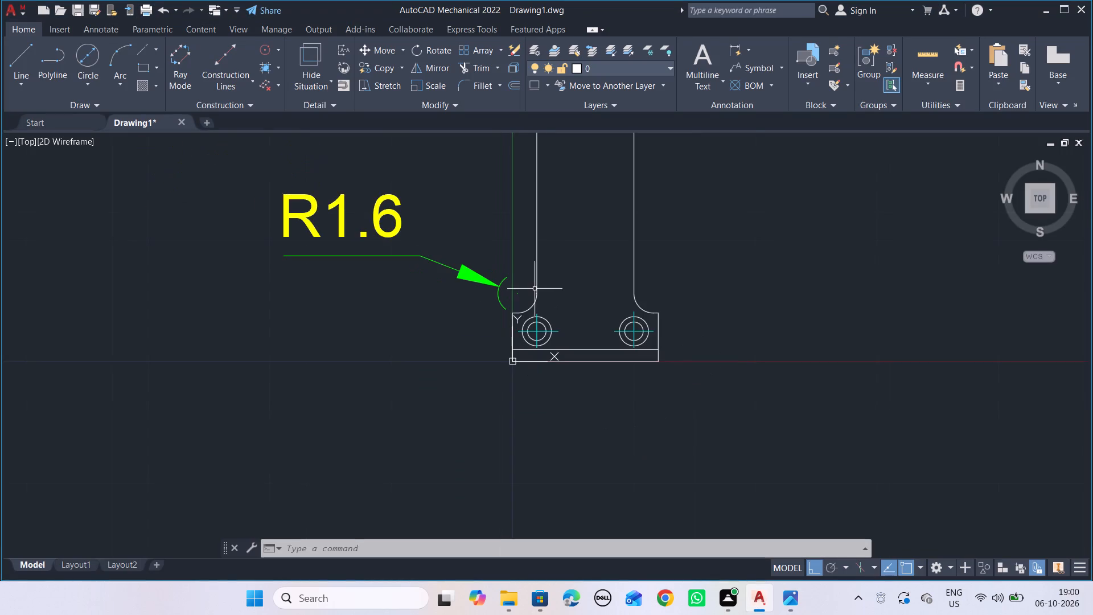
key(alt+Tab)
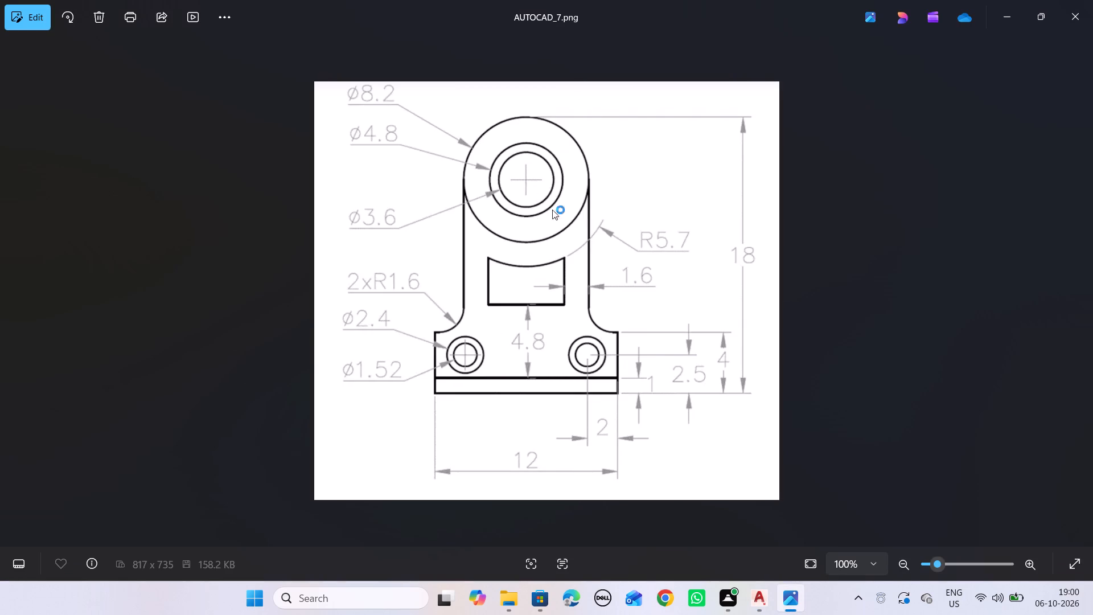
key(alt+Tab)
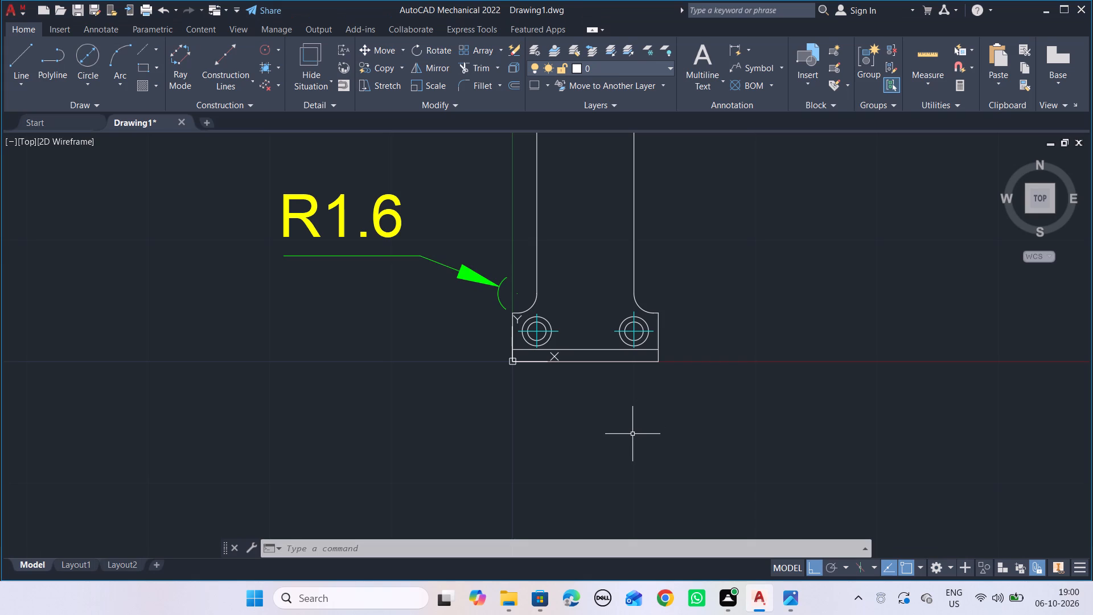
key(alt+Tab)
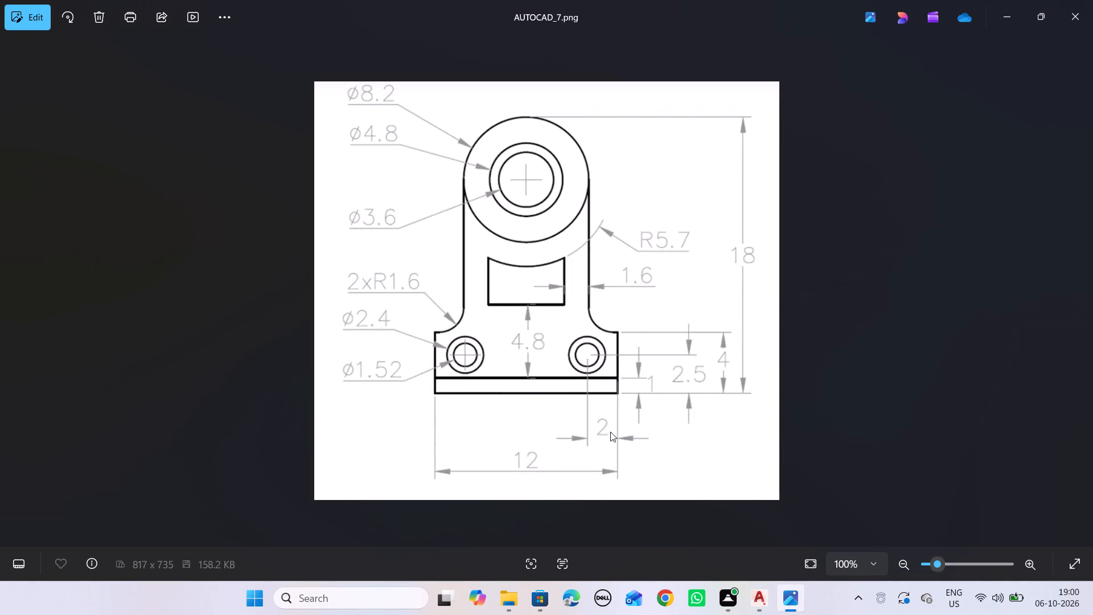
key(alt+Tab)
text(off)
key(Right)
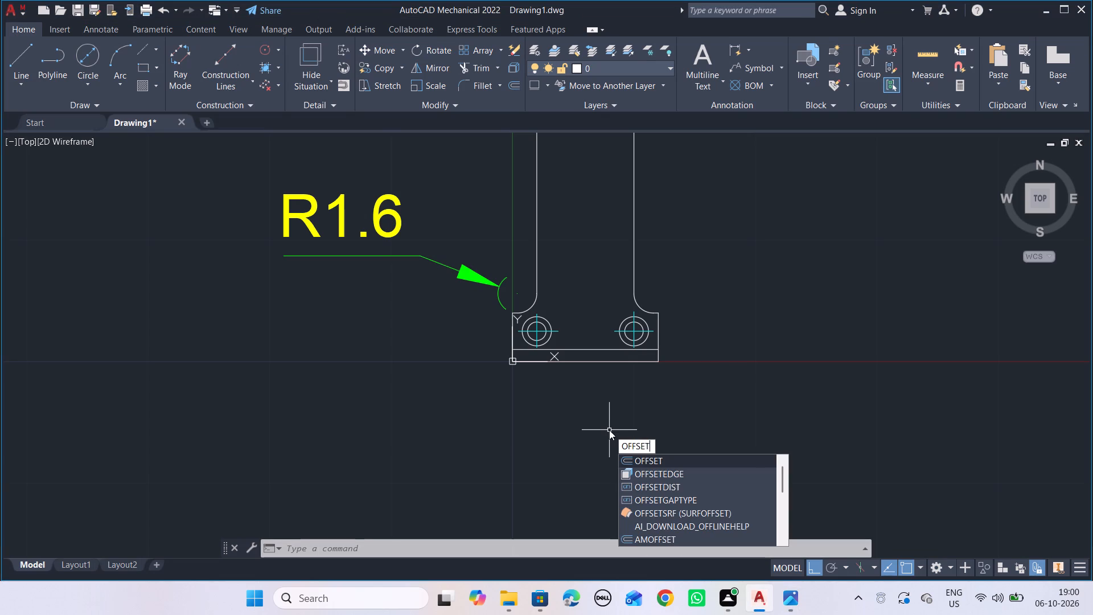
key(Return)
text(13.9)
key(Return)
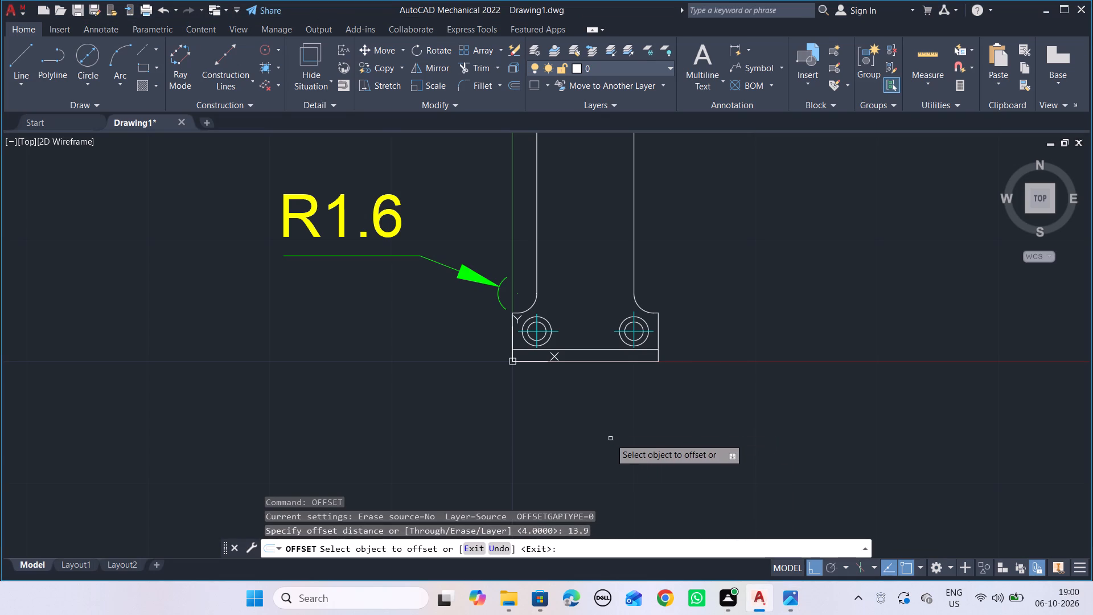
click(599, 360)
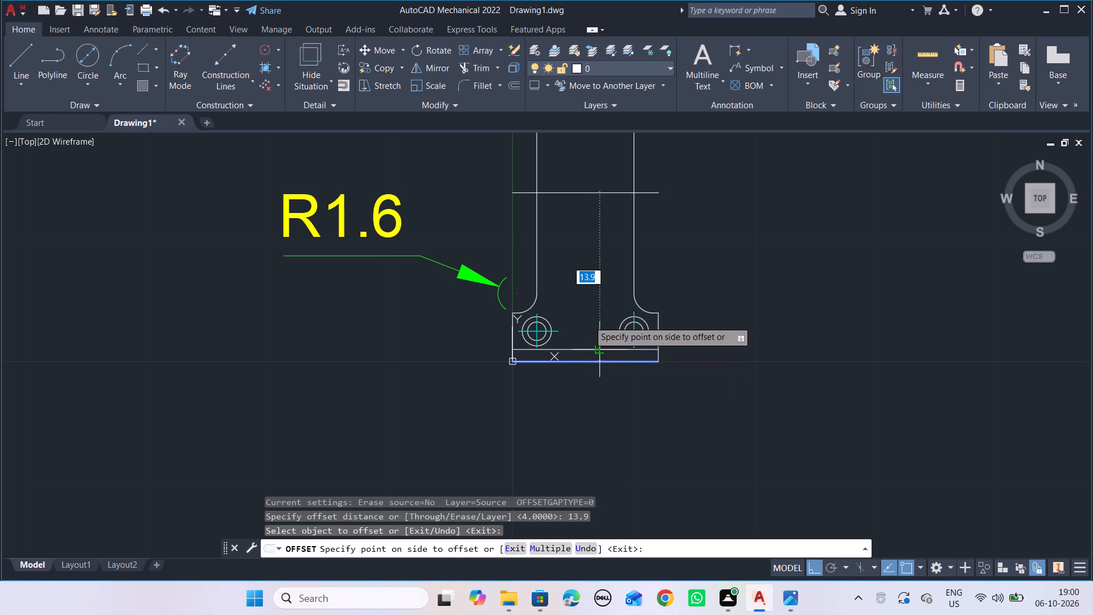
click(585, 285)
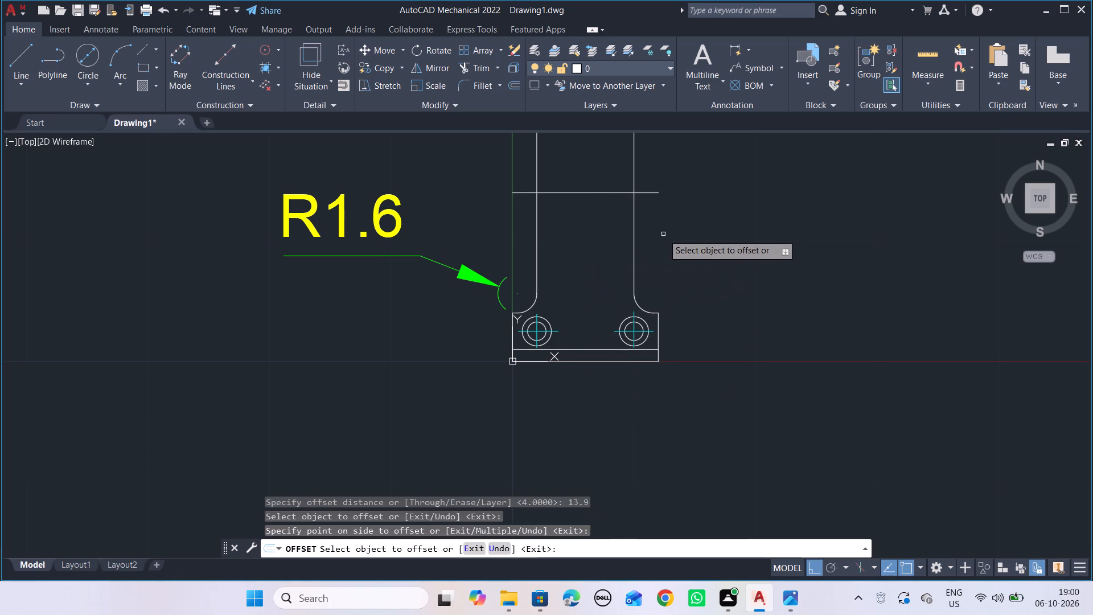
key(alt+Tab)
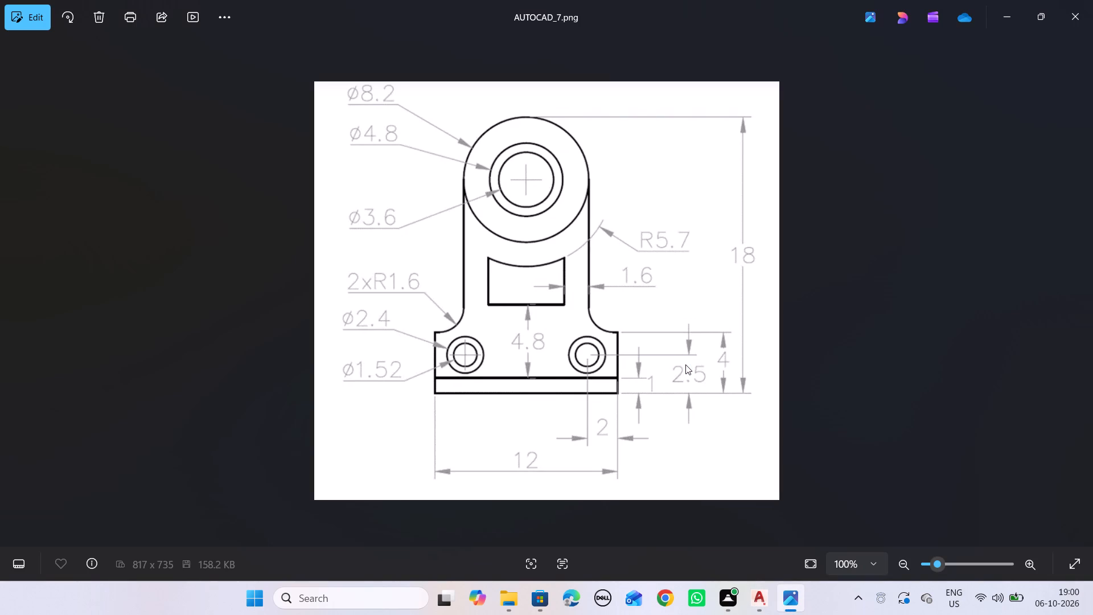
key(alt+Tab)
key(Escape)
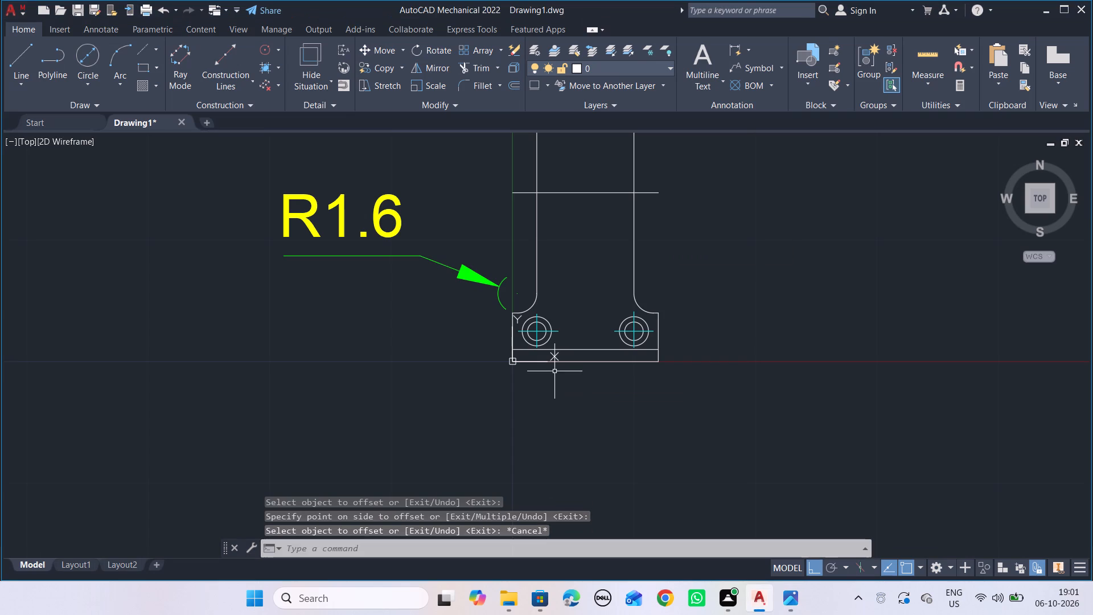
Offset the horizontal line just above the base's bottom edge 4.8 upward for the window's lower edge.
text(off)
key(Right)
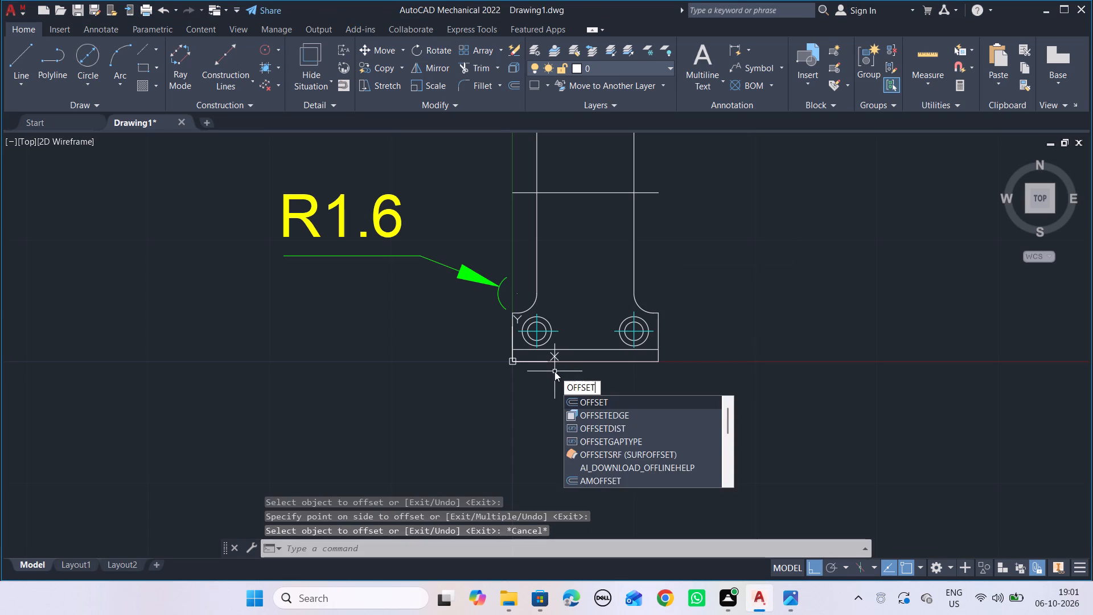
key(Return)
text(4.8)
key(Return)
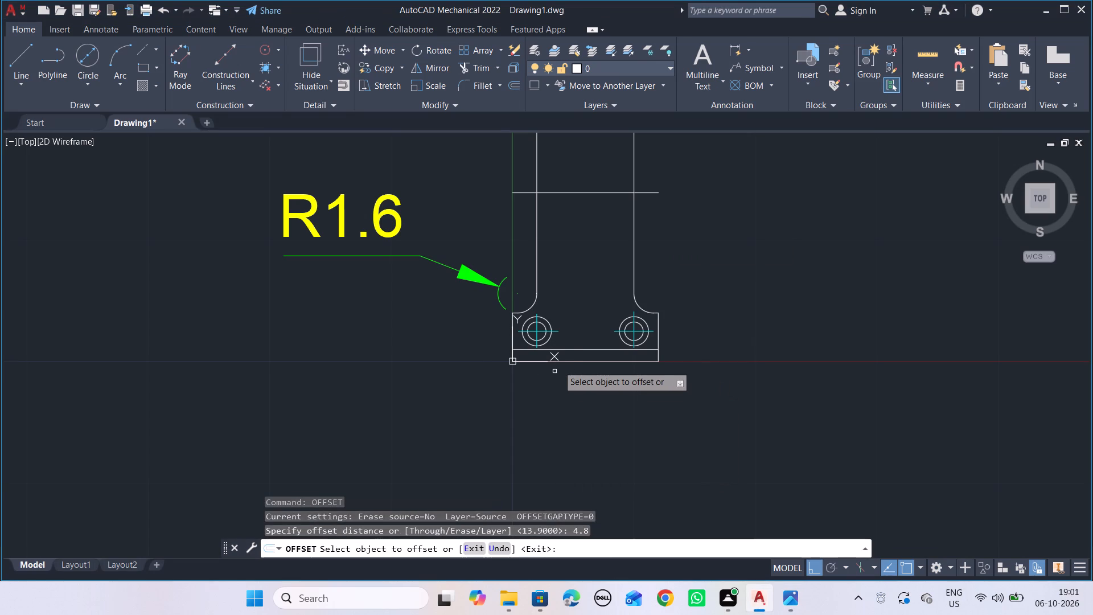
click(577, 350)
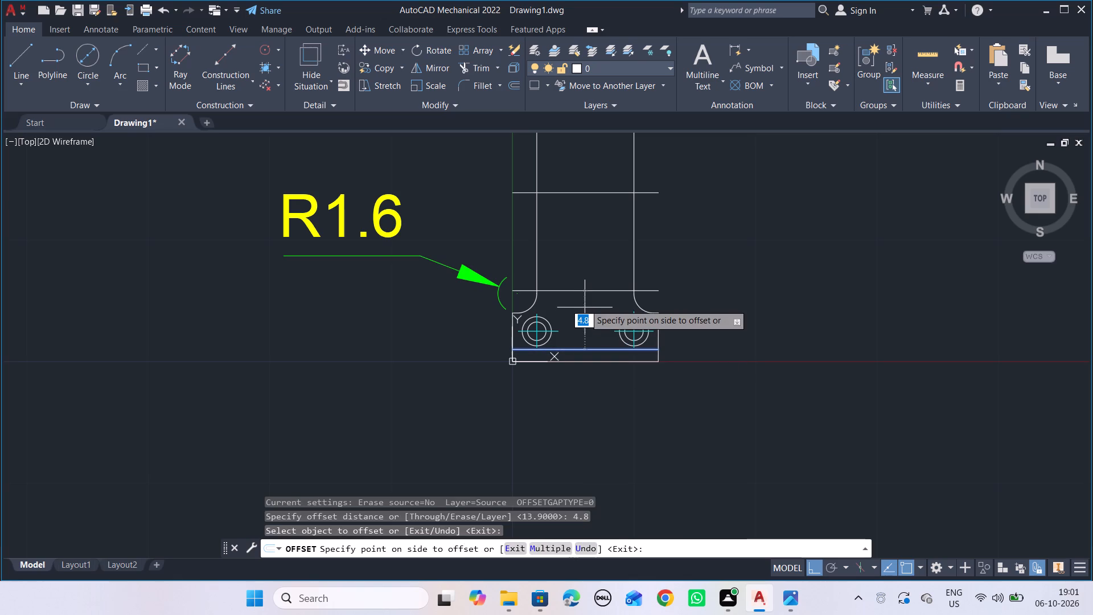
click(585, 304)
key(Escape)
Offset both side lines of the upright 1.6 inward for the window's vertical sides, checking the dimension in AUTOCAD_7.png.
key(alt+Tab)
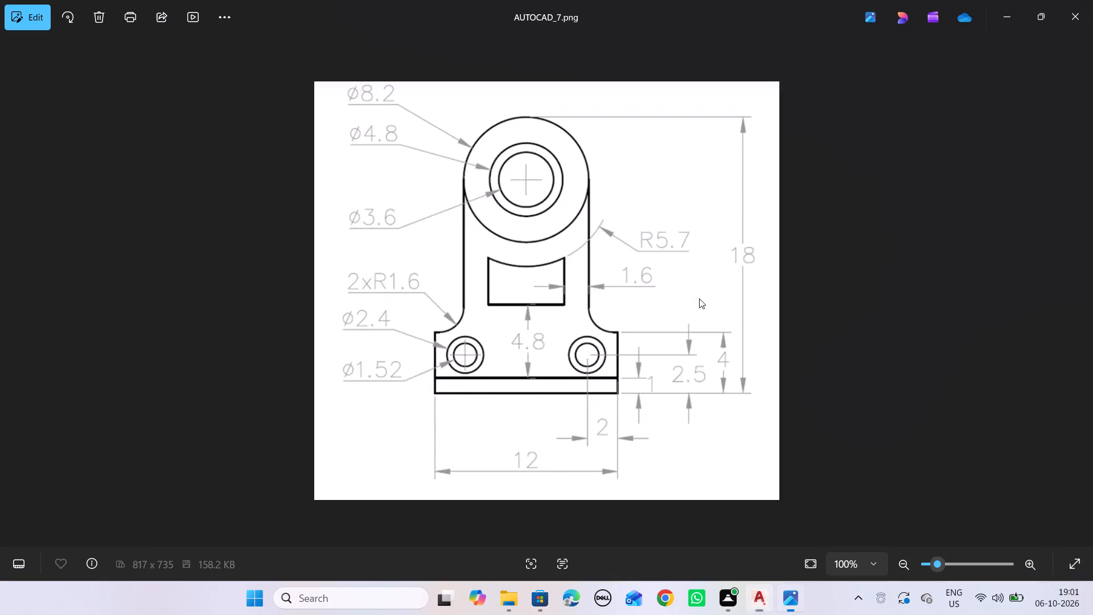
key(alt+Tab)
text(off)
key(Right)
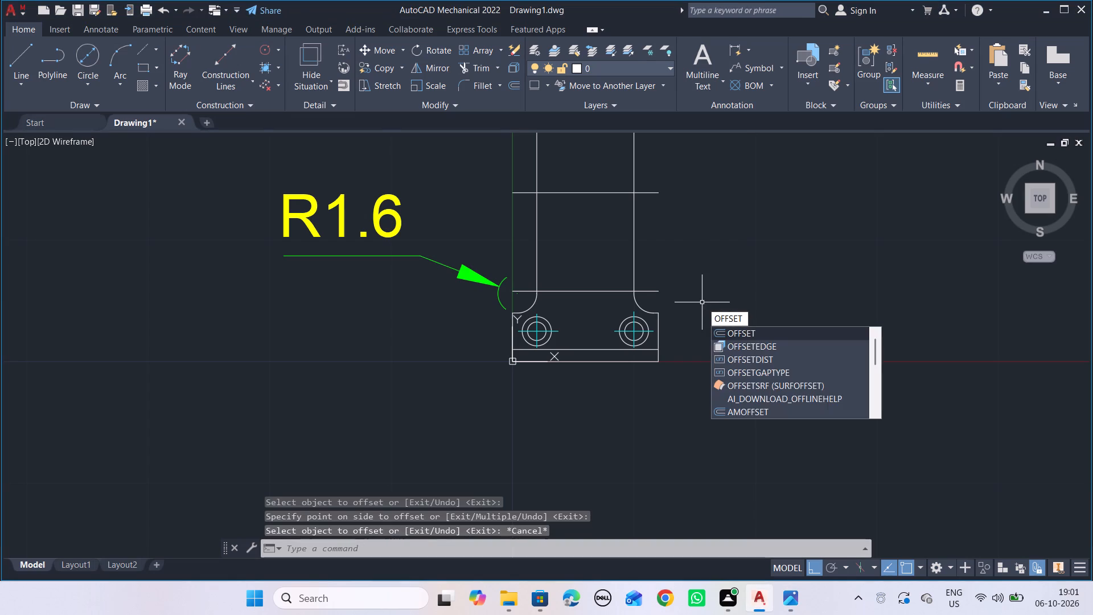
key(Return)
text(1.6)
key(Return)
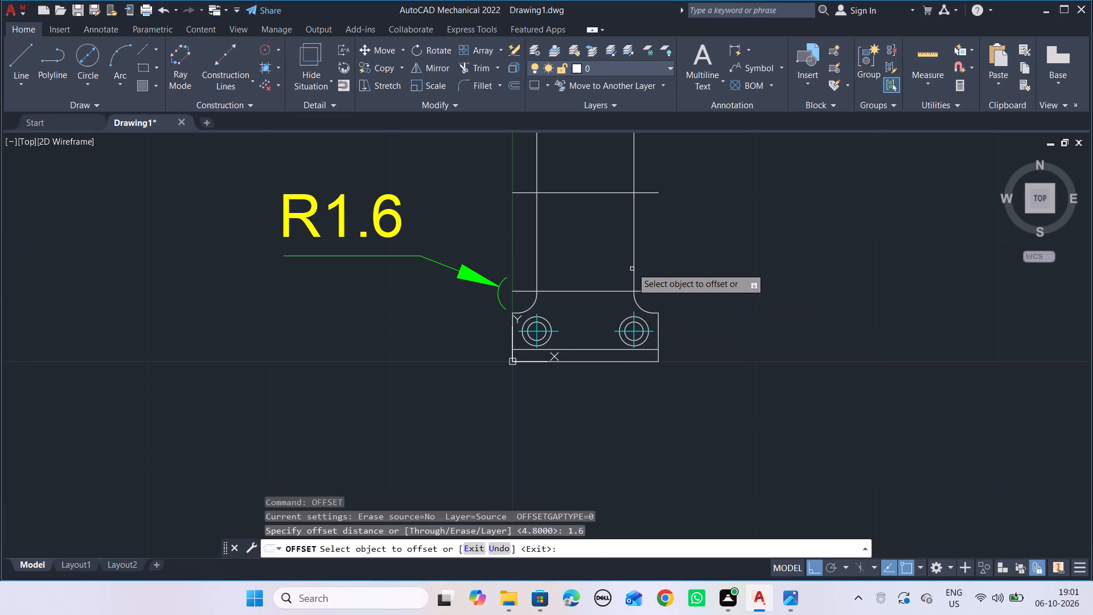
click(633, 265)
click(617, 264)
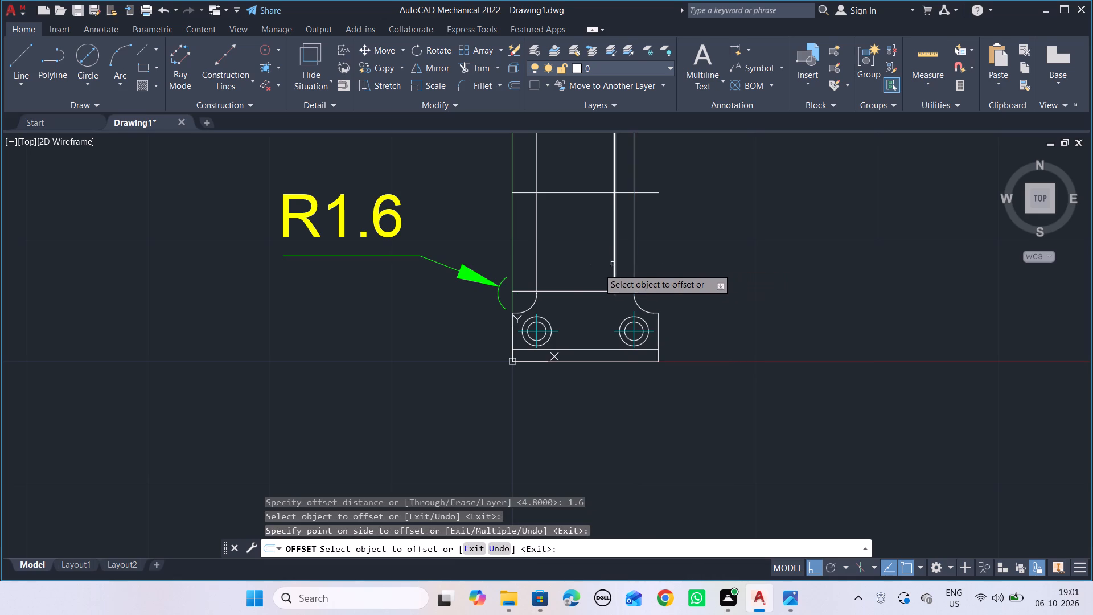
click(537, 264)
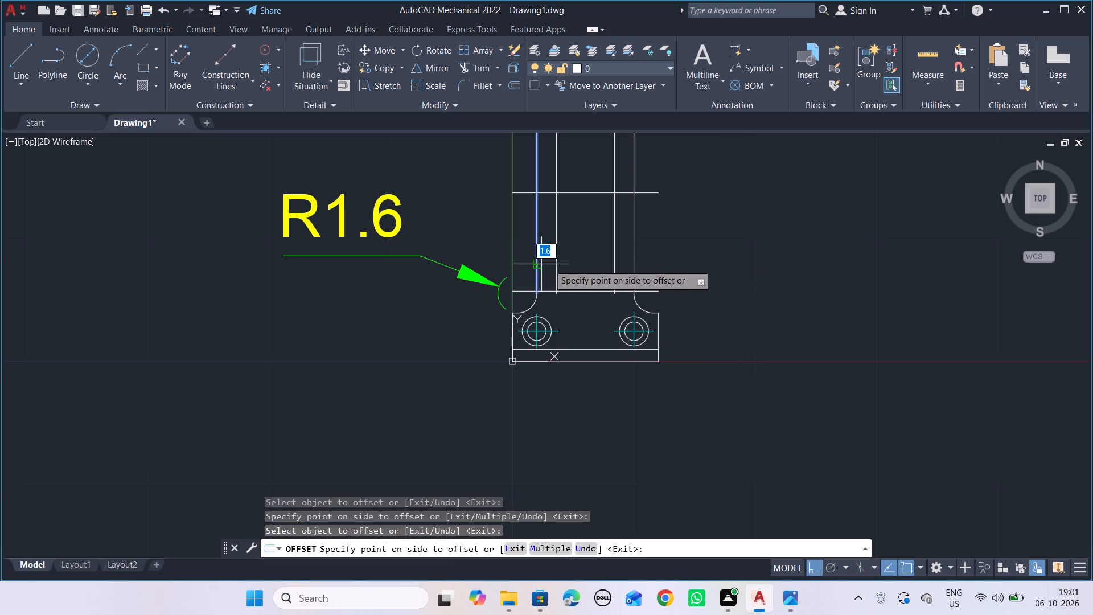
click(550, 264)
key(alt+Tab)
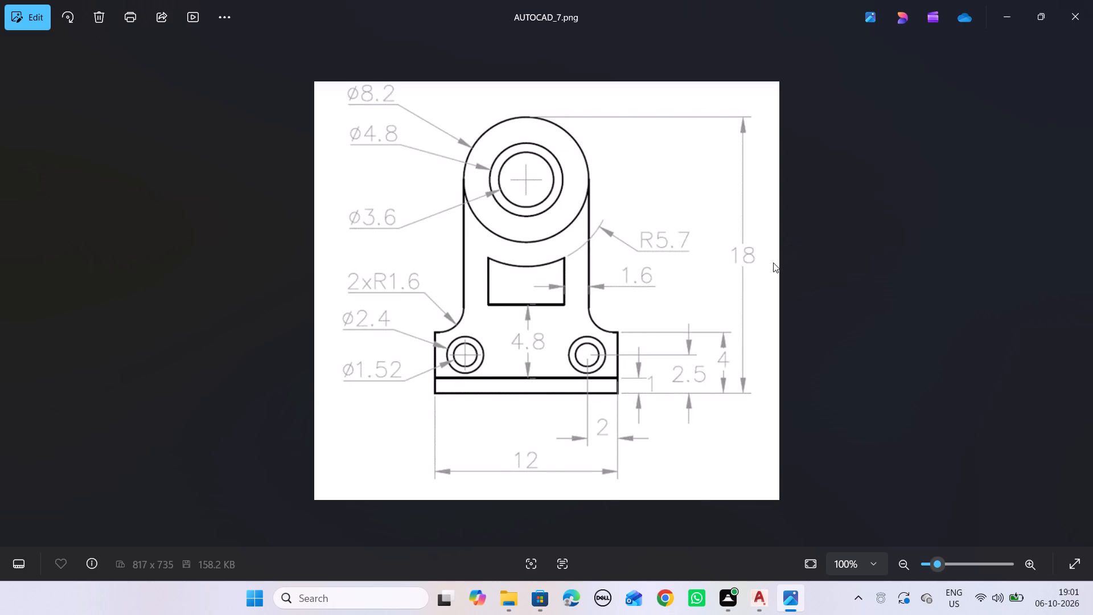
key(alt+Tab)
key(Escape)
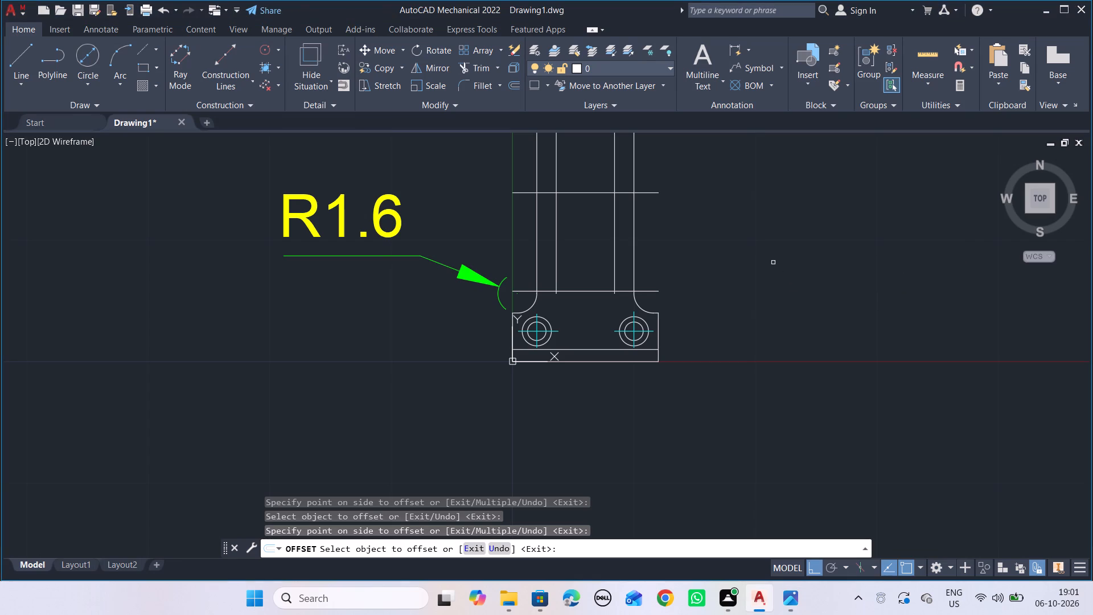
Offset the base's right vertical edge 6 inward to mark the bracket's vertical middle line.
text(off)
key(Right)
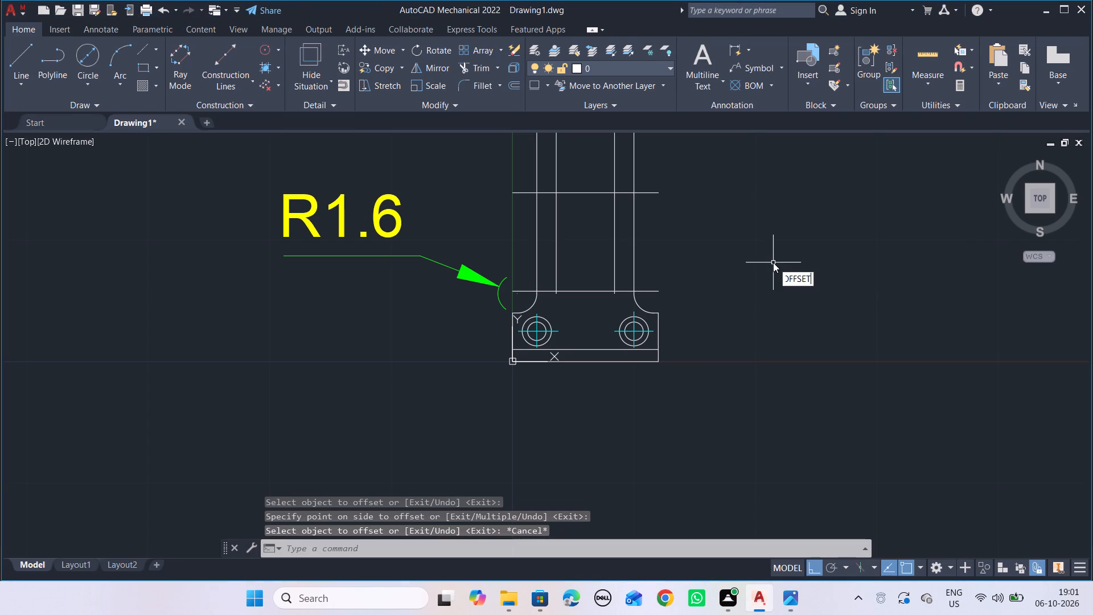
key(0)
key(Right)
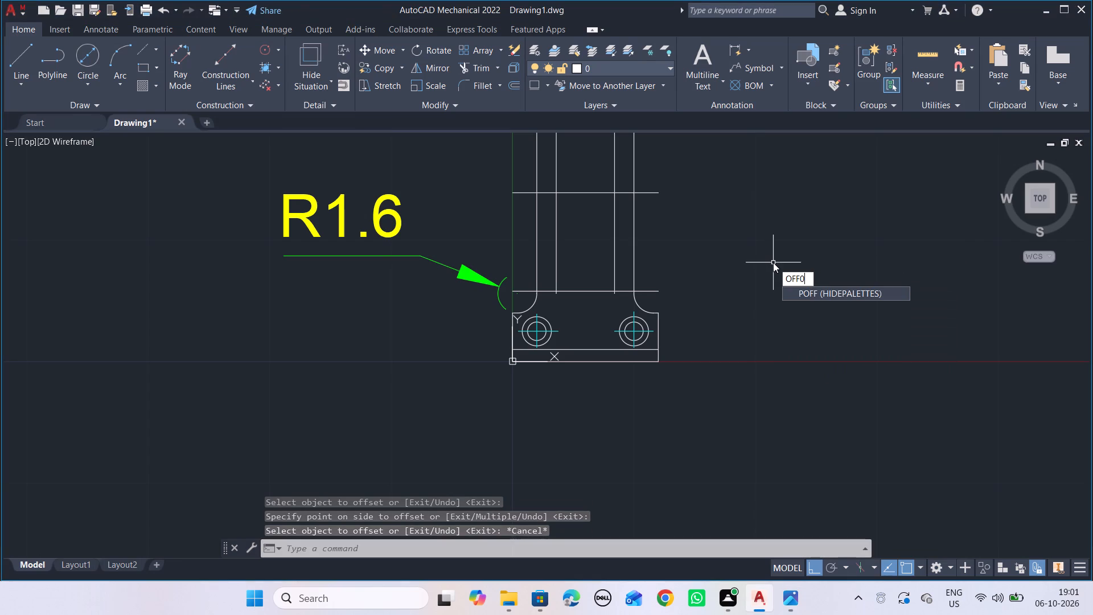
key(BackSpace)
key(Right)
key(Down)
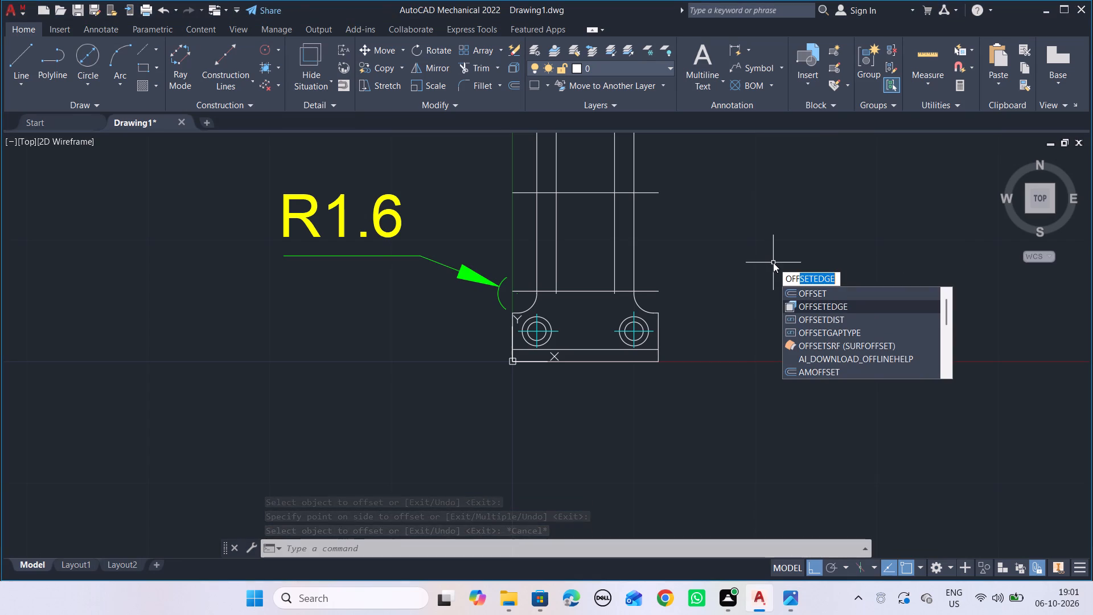
key(Up)
key(Right)
key(Return)
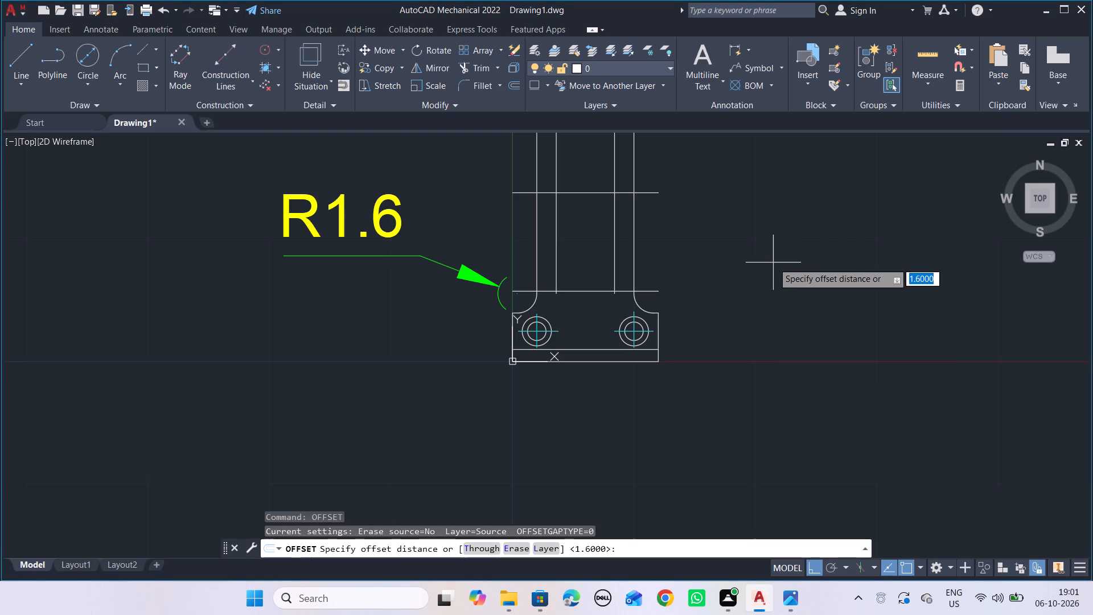
key(6)
key(Return)
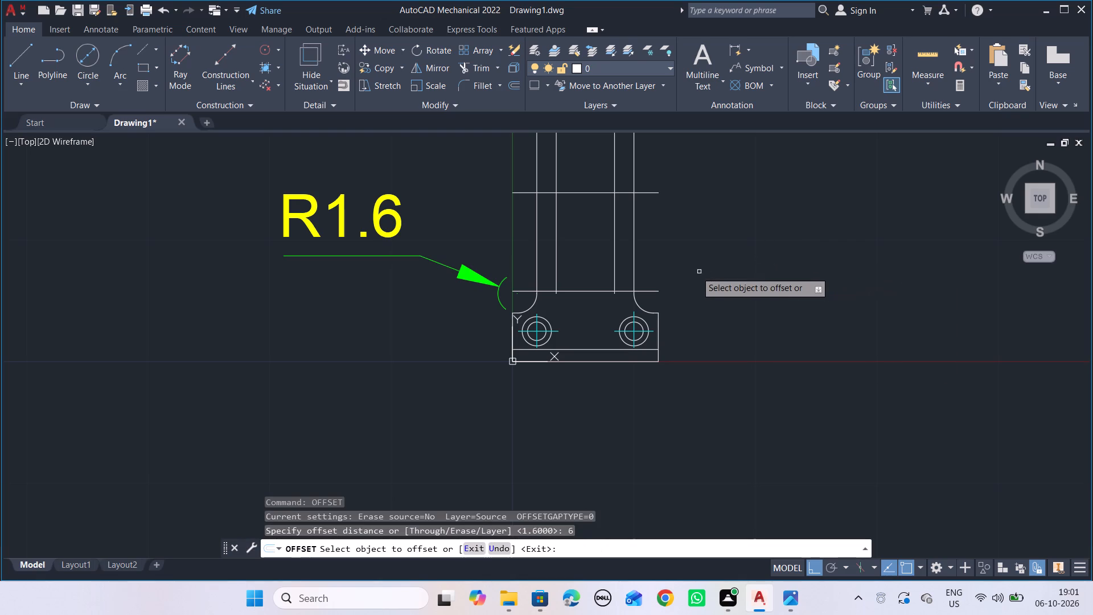
click(635, 260)
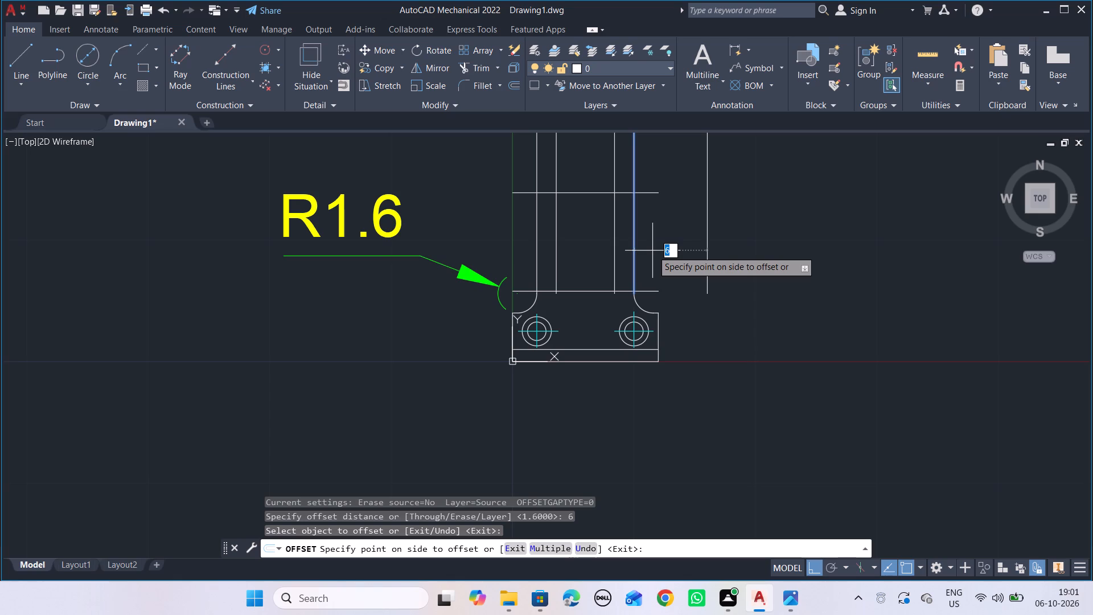
key(Escape)
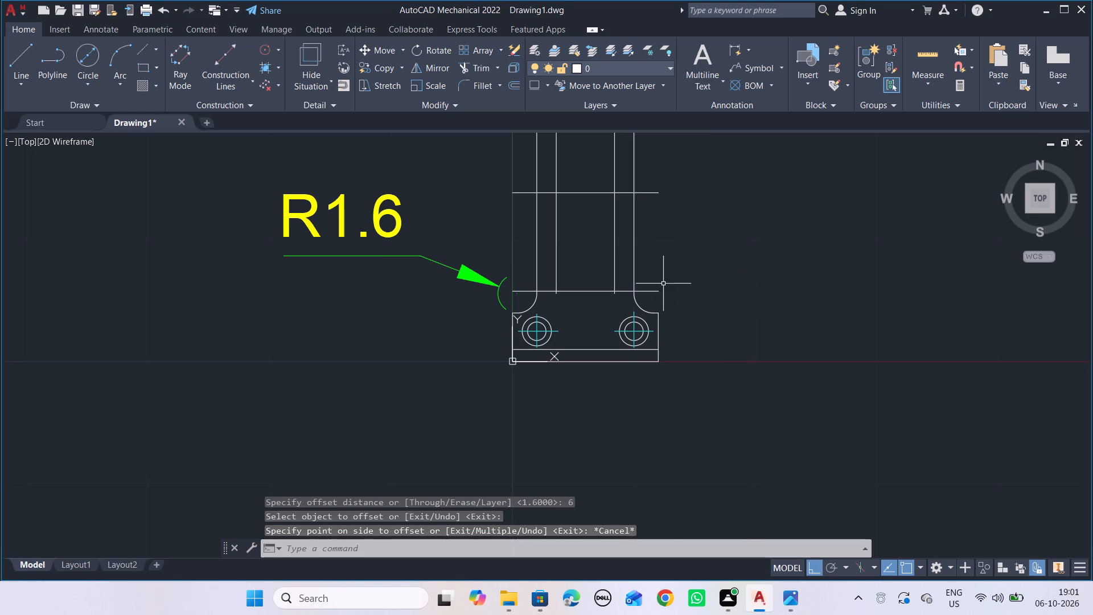
key(space)
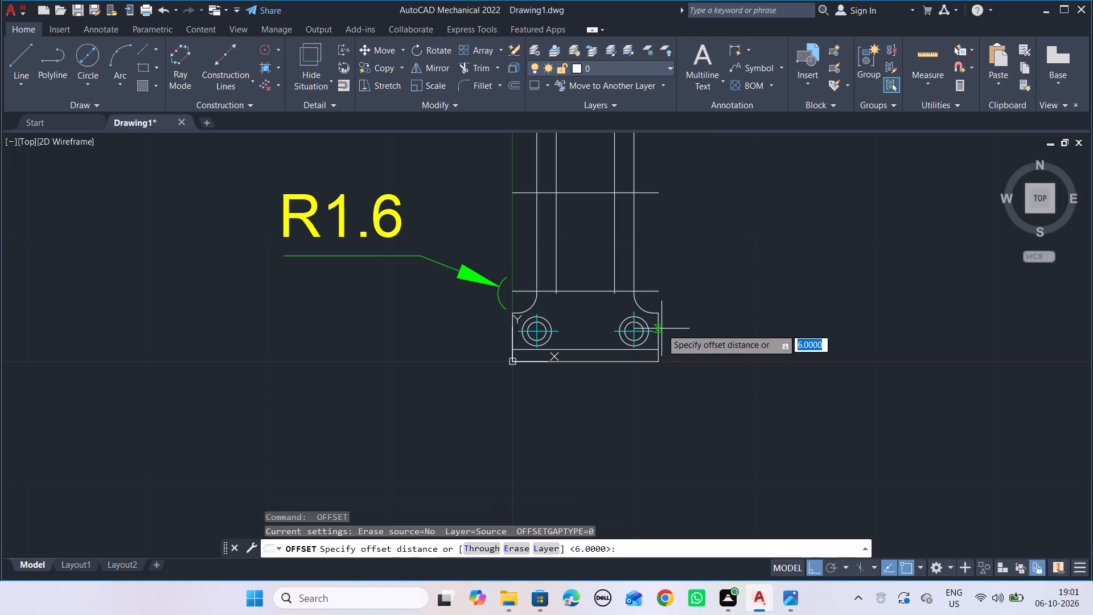
key(Return)
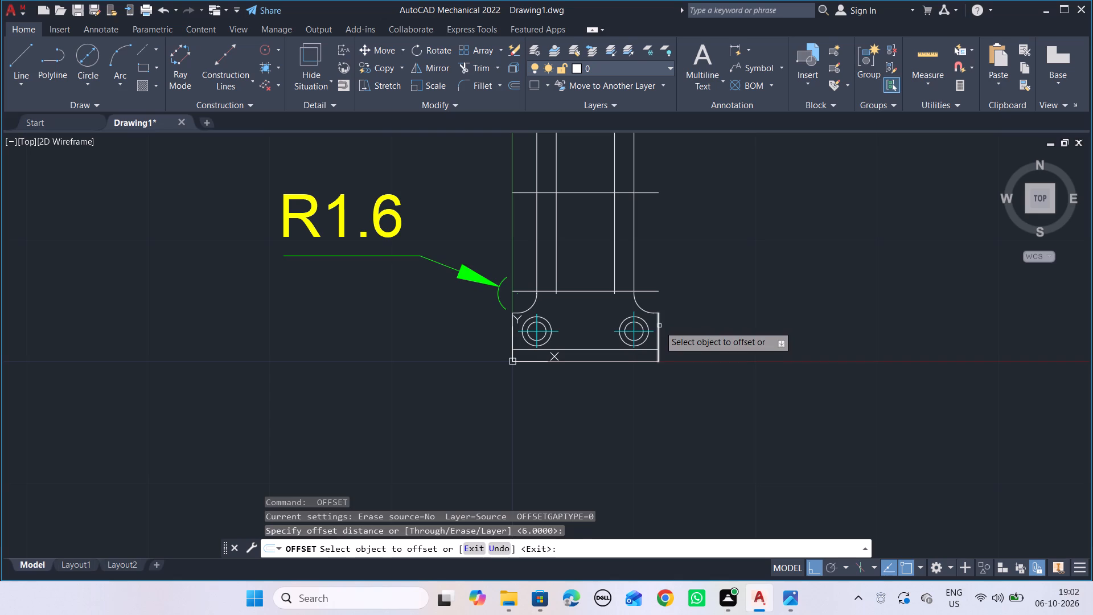
click(659, 326)
click(612, 327)
key(Escape)
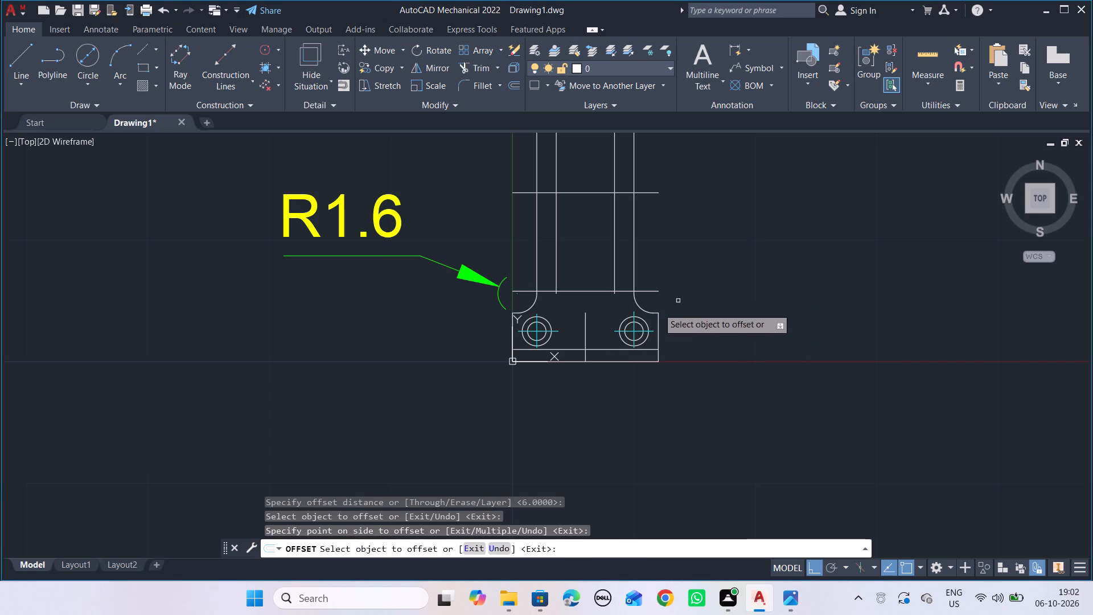
Stretch the upper end of the bracket's middle line straight up past the upright's side lines, about 22 long overall.
scroll(632, 315, down, 2)
click(613, 321)
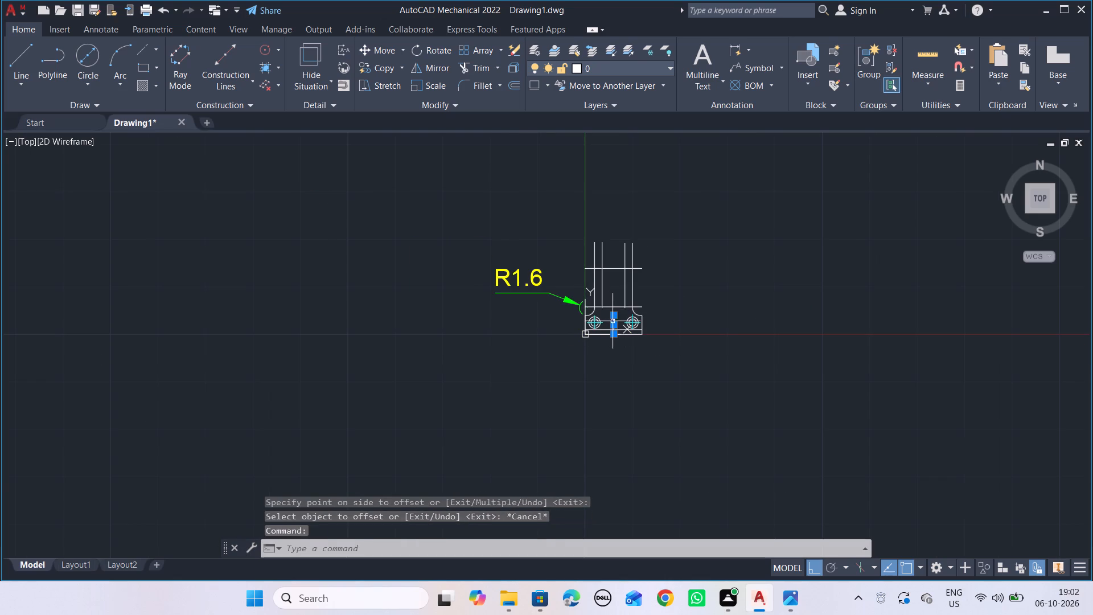
click(613, 317)
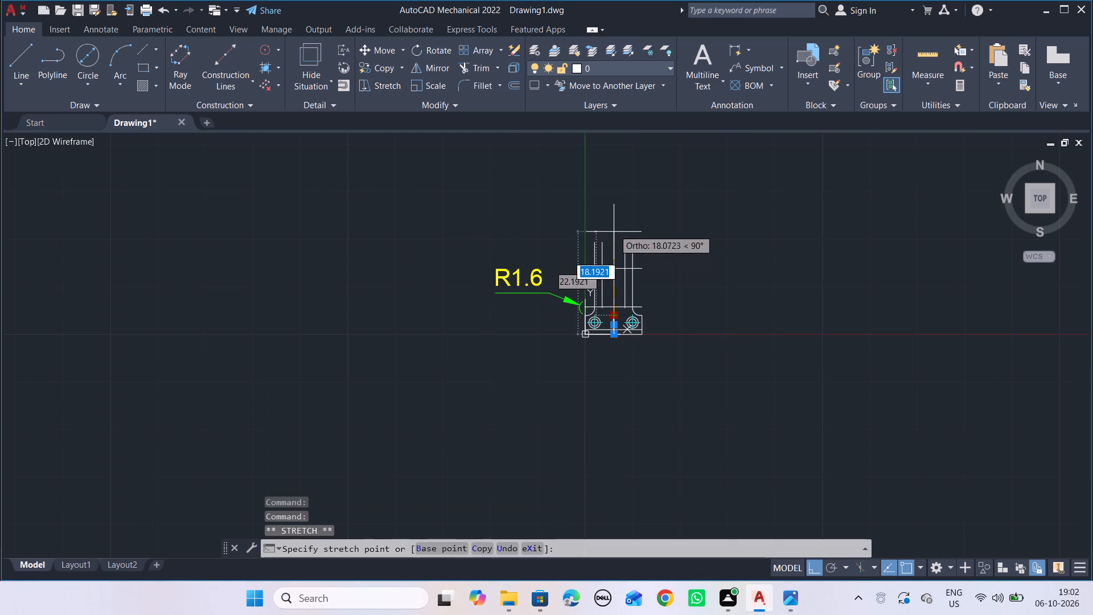
click(614, 229)
key(Escape)
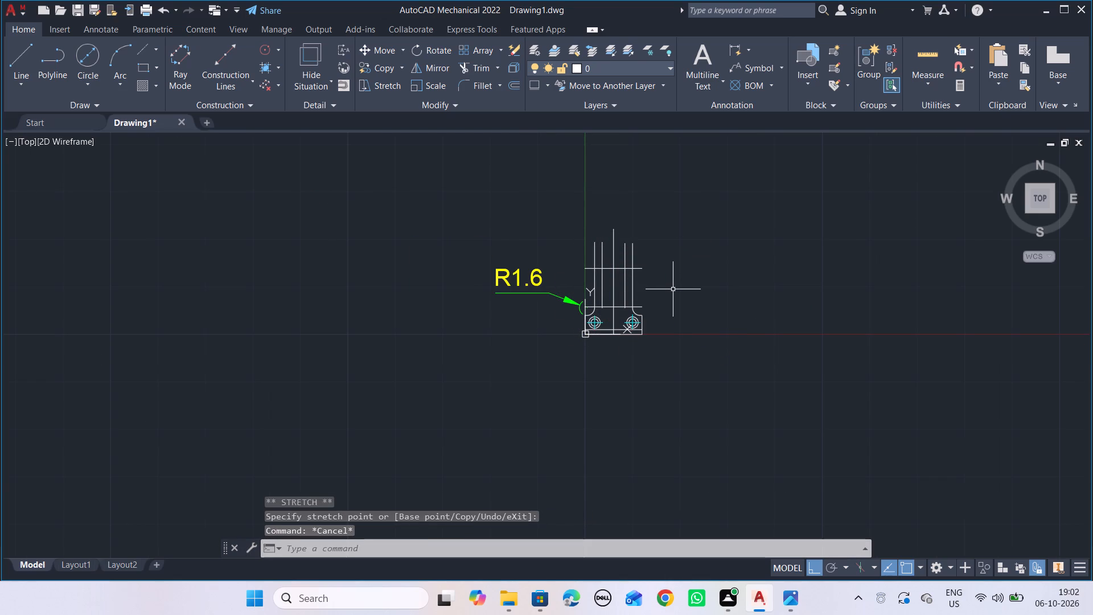
Draw a circle of diameter 3.6 centred where the bracket's middle line crosses the upper horizontal line, checking the size in AUTOCAD_7.png.
scroll(615, 268, up, 1)
key(alt+Tab)
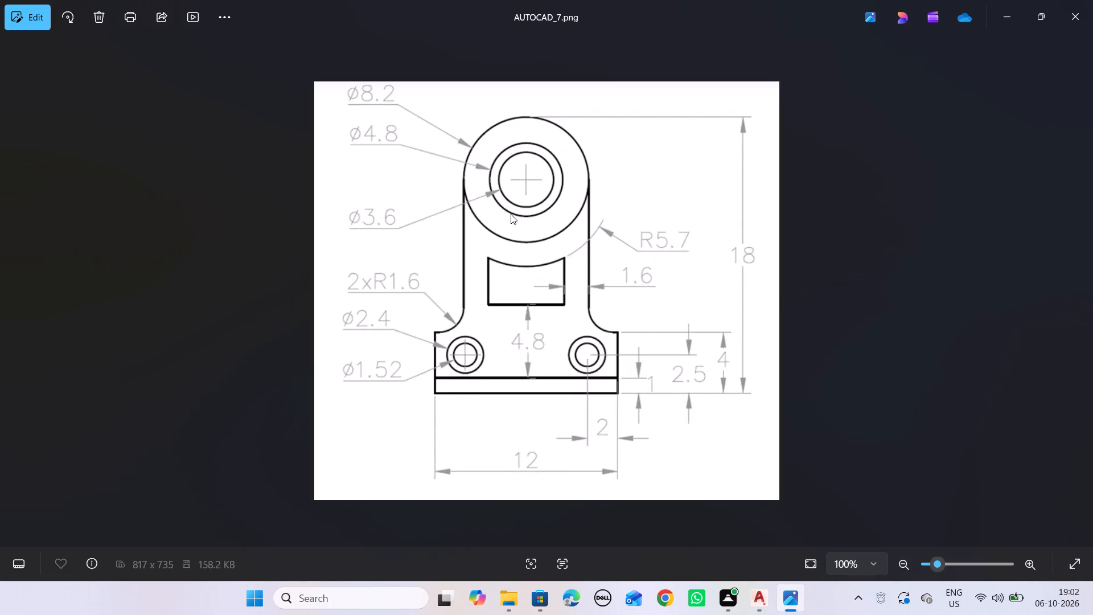
key(alt+Tab)
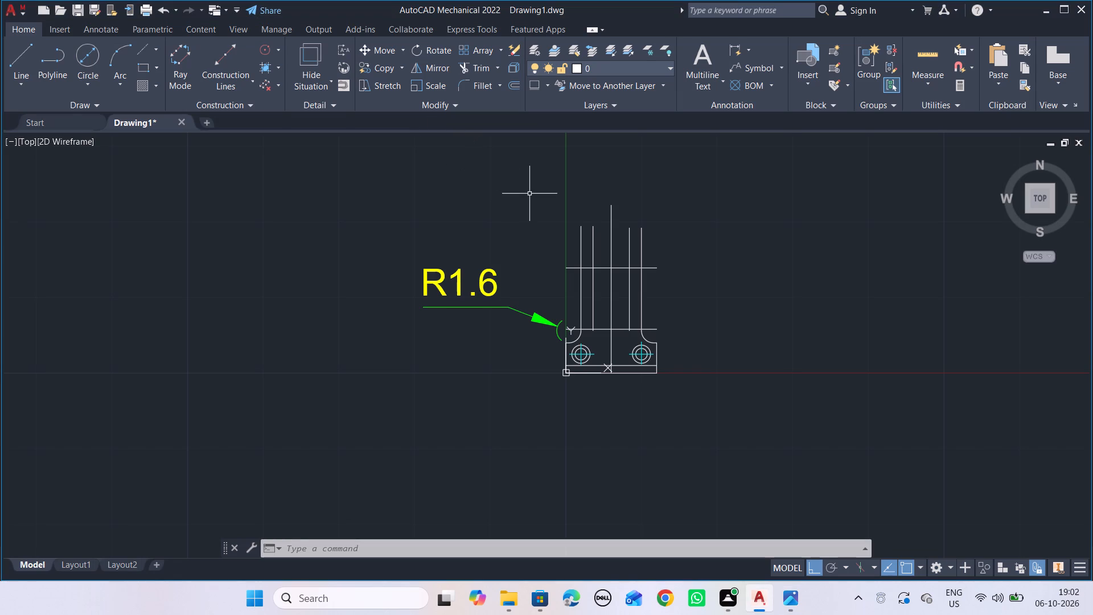
click(91, 89)
click(118, 143)
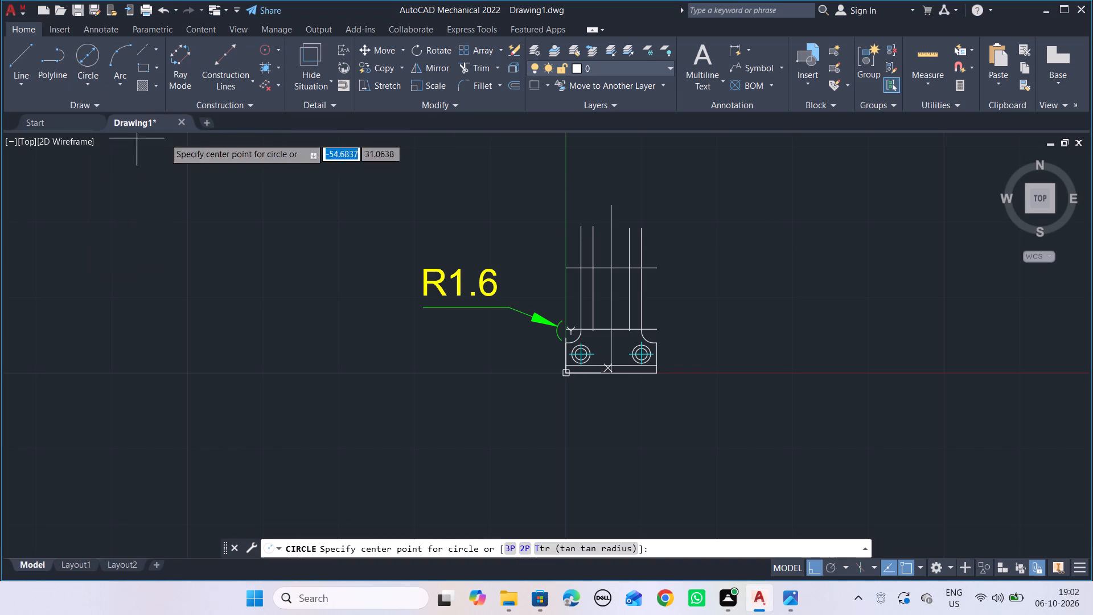
click(609, 269)
key(alt+Tab)
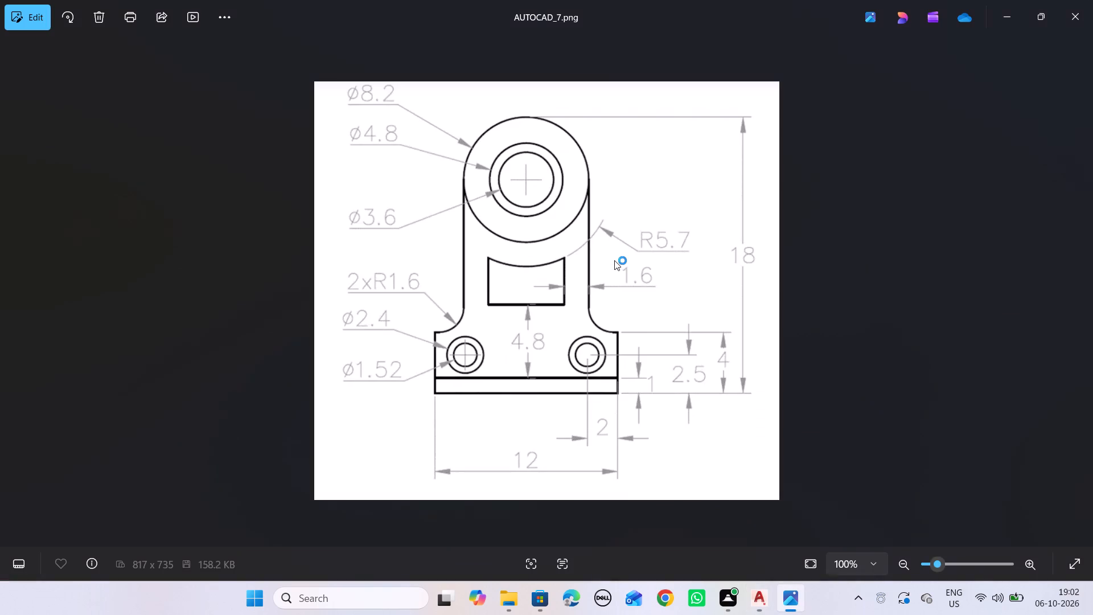
key(alt+Tab)
text(3.6)
key(Return)
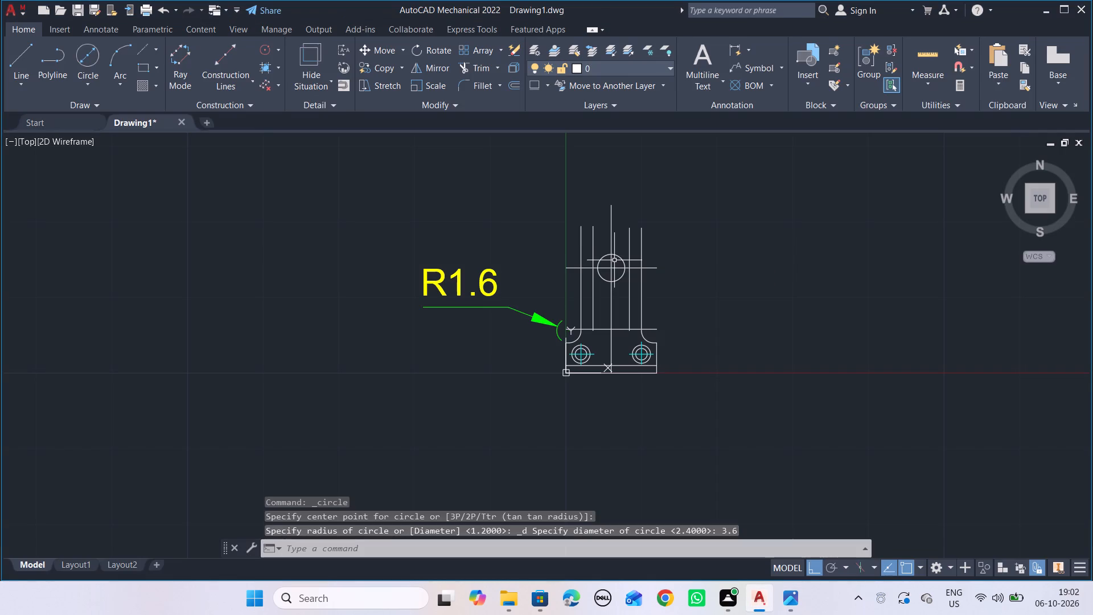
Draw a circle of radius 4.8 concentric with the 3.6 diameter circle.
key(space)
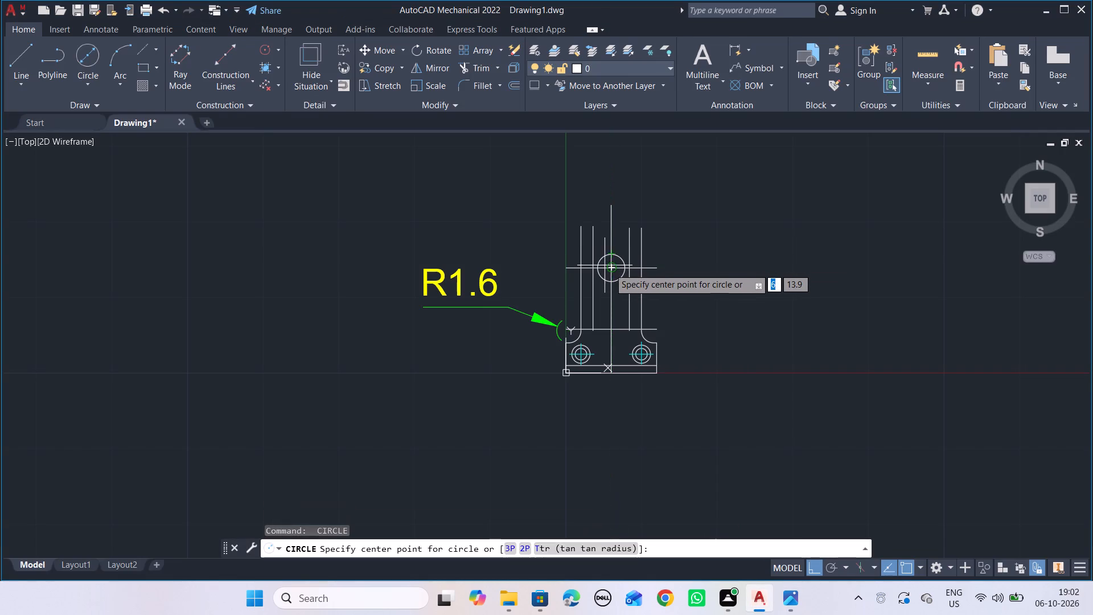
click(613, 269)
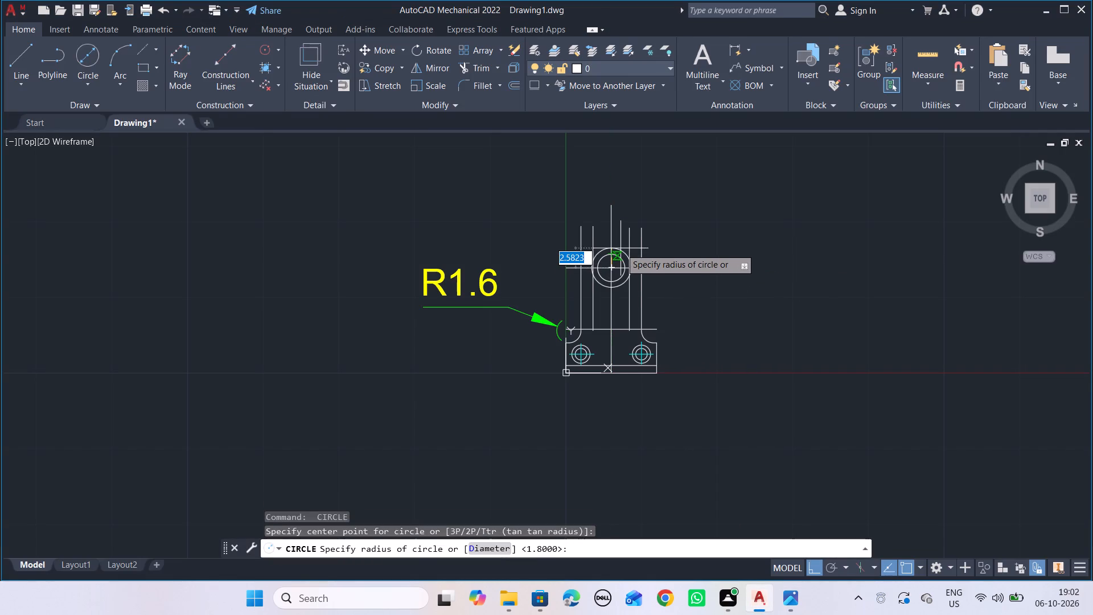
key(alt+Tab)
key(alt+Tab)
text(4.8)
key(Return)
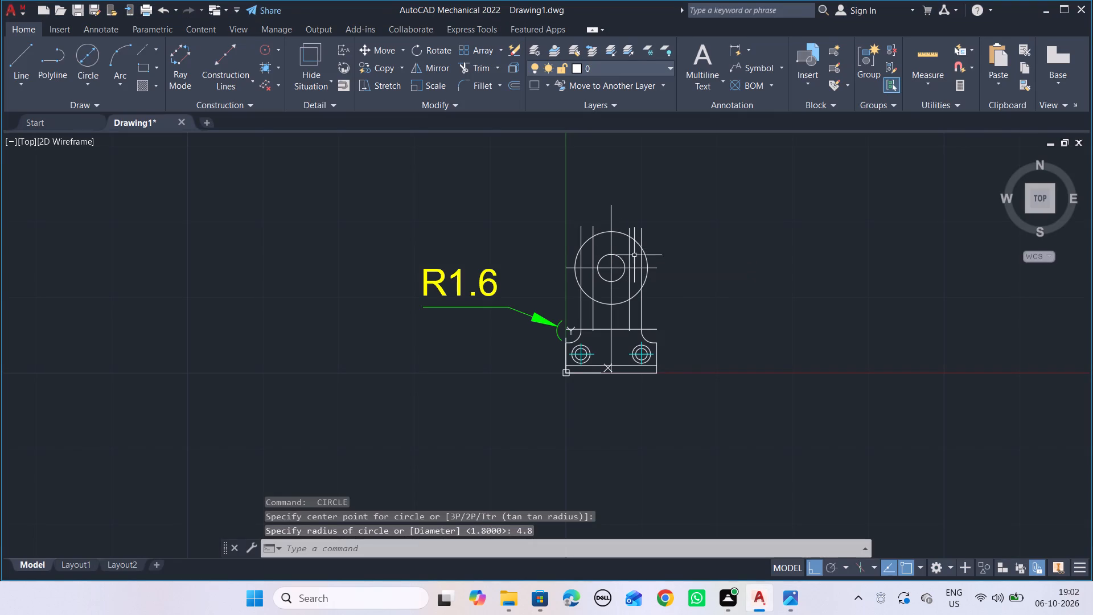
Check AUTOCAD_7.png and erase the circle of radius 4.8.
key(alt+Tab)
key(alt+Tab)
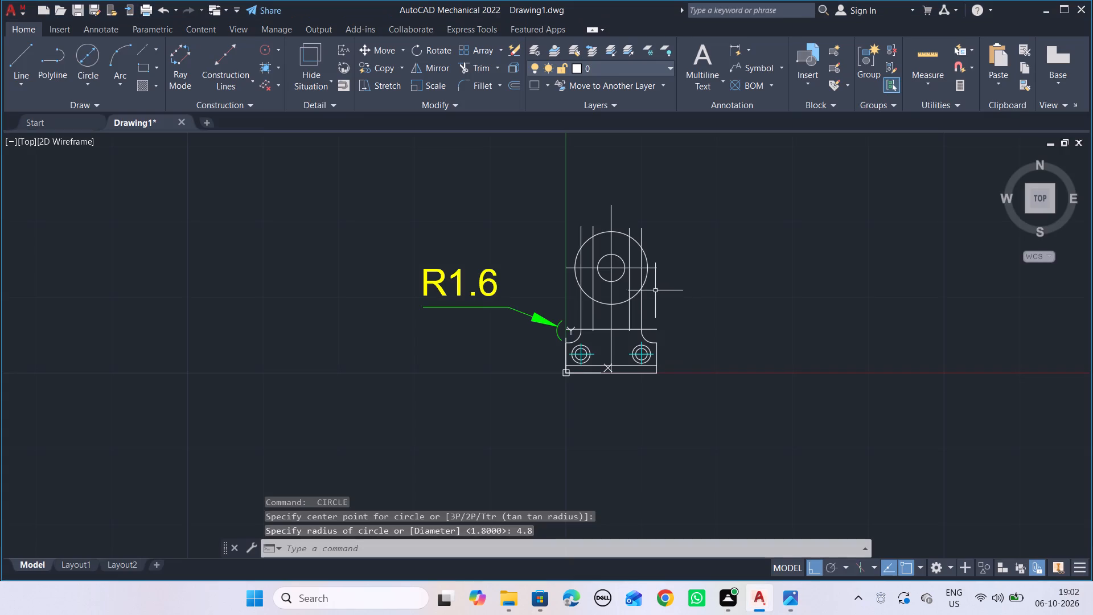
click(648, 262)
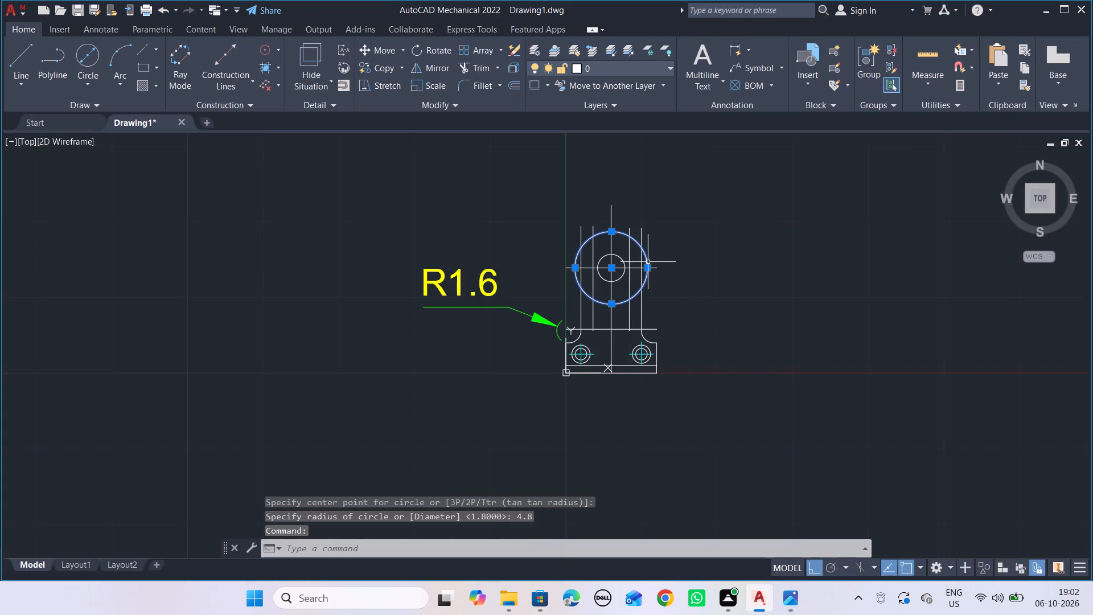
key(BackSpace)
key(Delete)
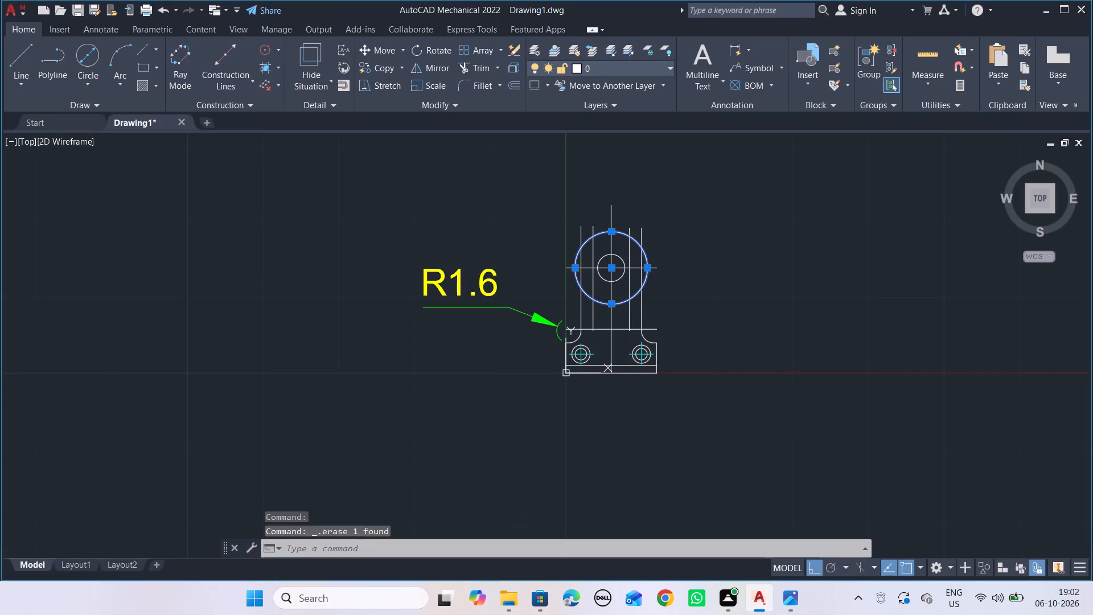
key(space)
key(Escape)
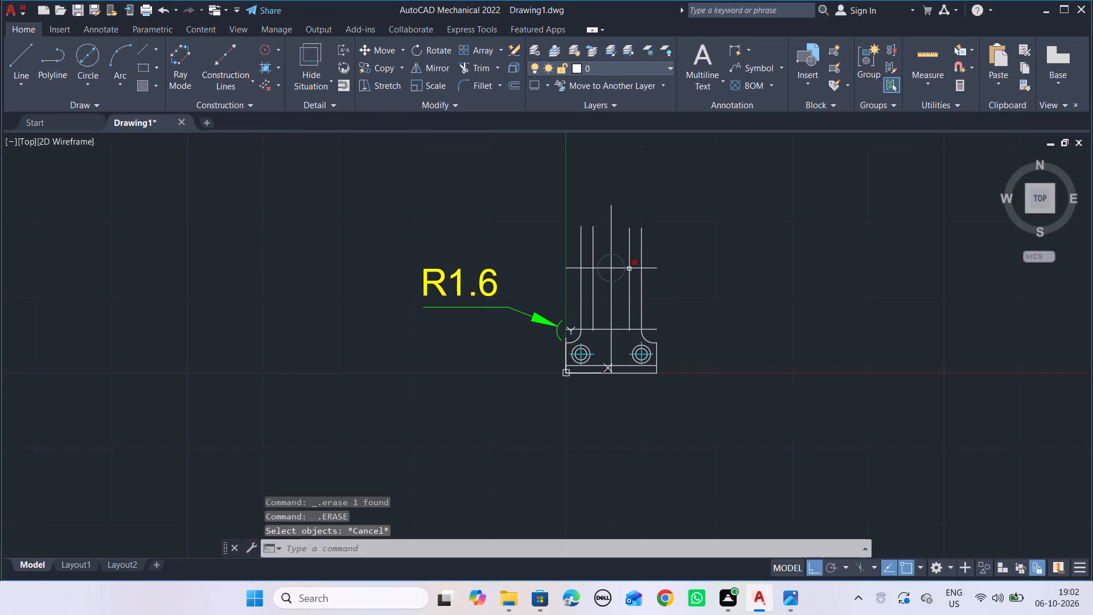
Draw a circle of diameter 4.8 concentric with the 3.6 diameter circle.
click(96, 61)
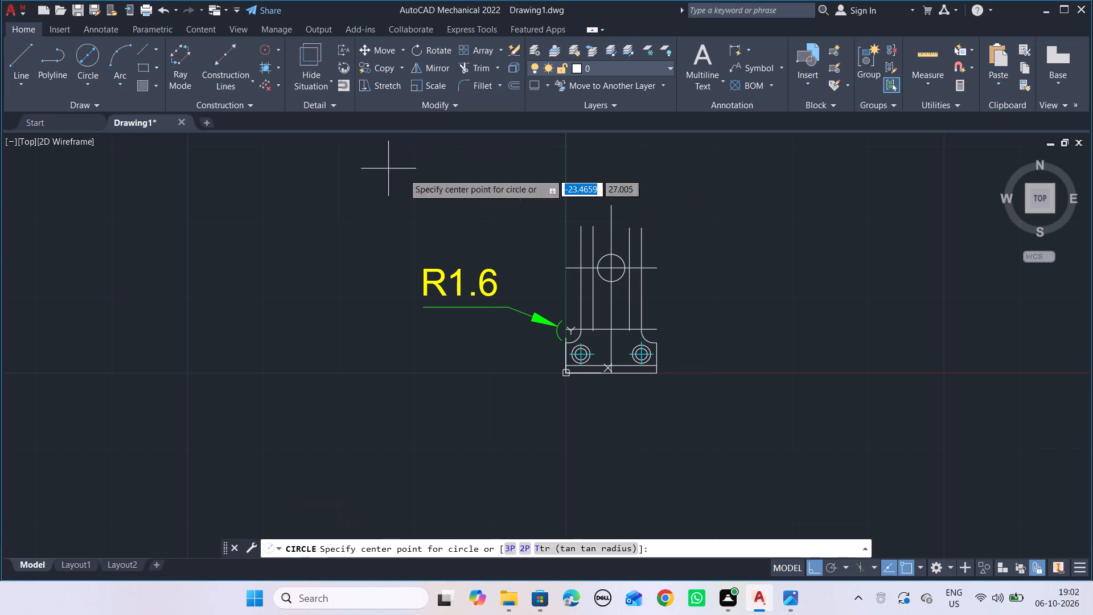
click(608, 266)
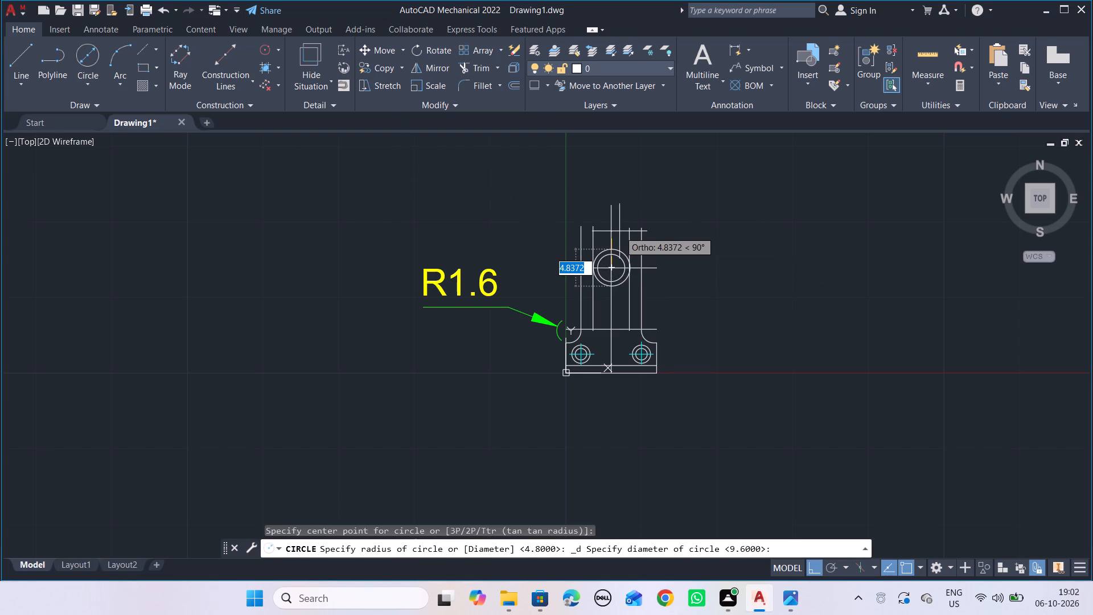
text(4.8)
key(Return)
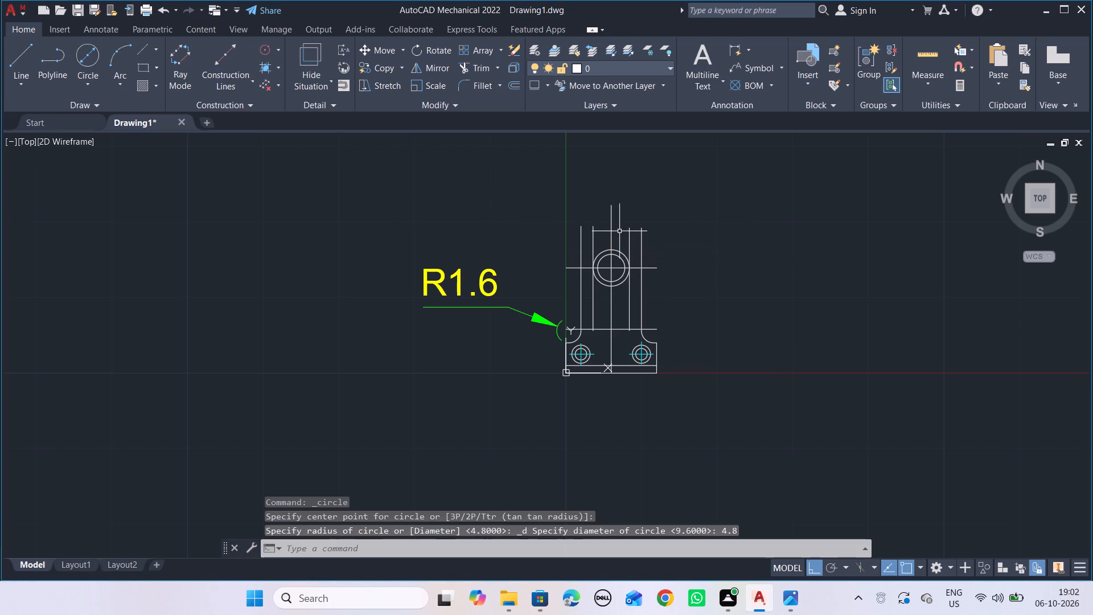
Draw the outer circle of radius 4.1 concentric with the two upper circles.
key(space)
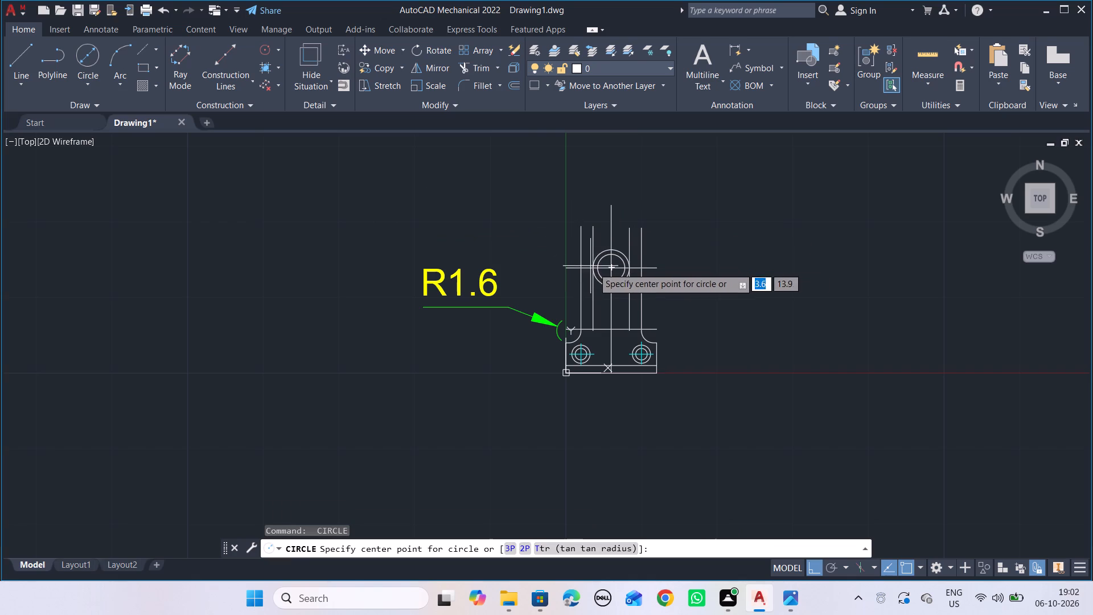
click(613, 265)
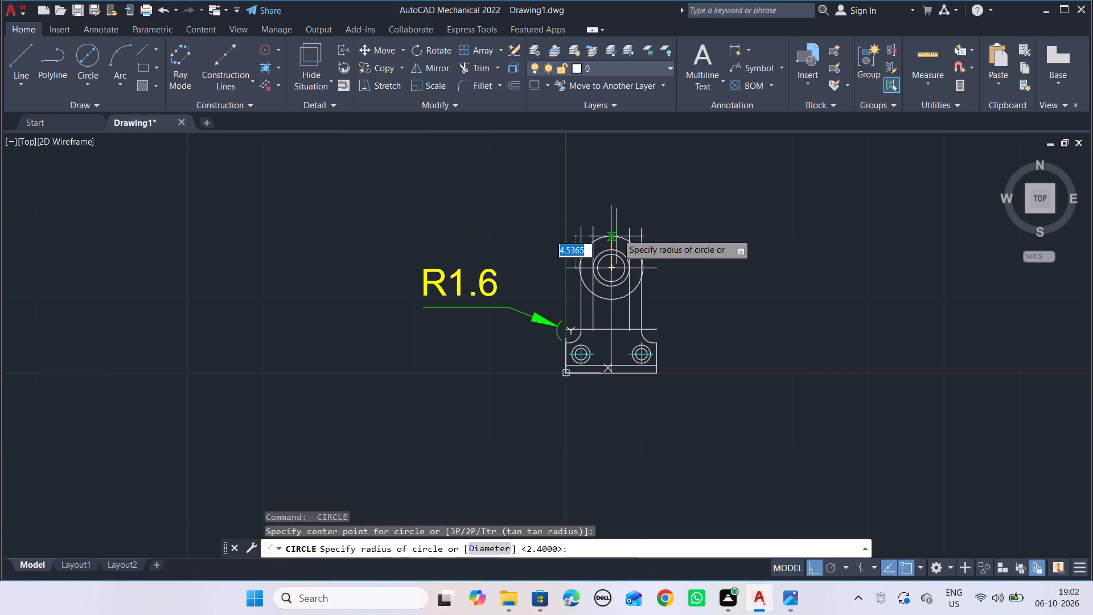
text(4.1)
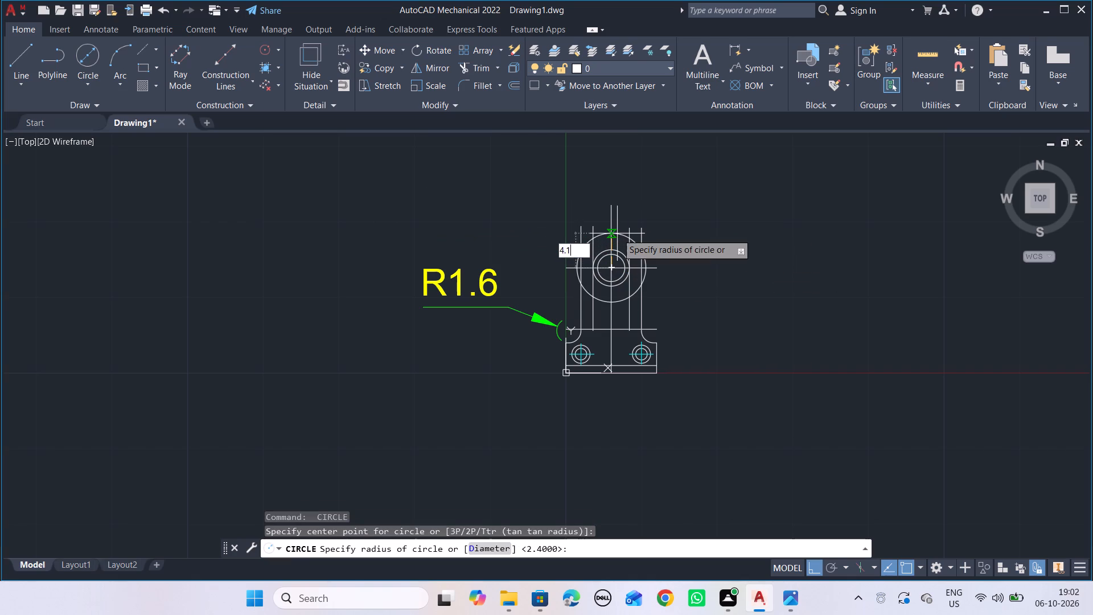
key(Return)
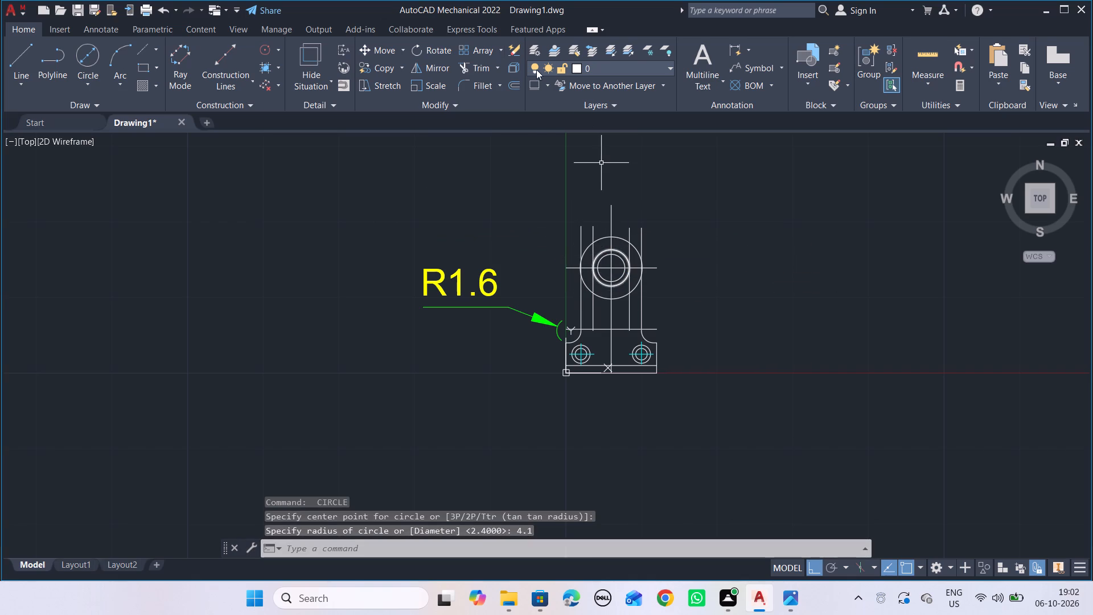
key(Escape)
Trim the vertical lines protruding above the outer circle and the right overhang of the circles' horizontal centre line.
click(462, 67)
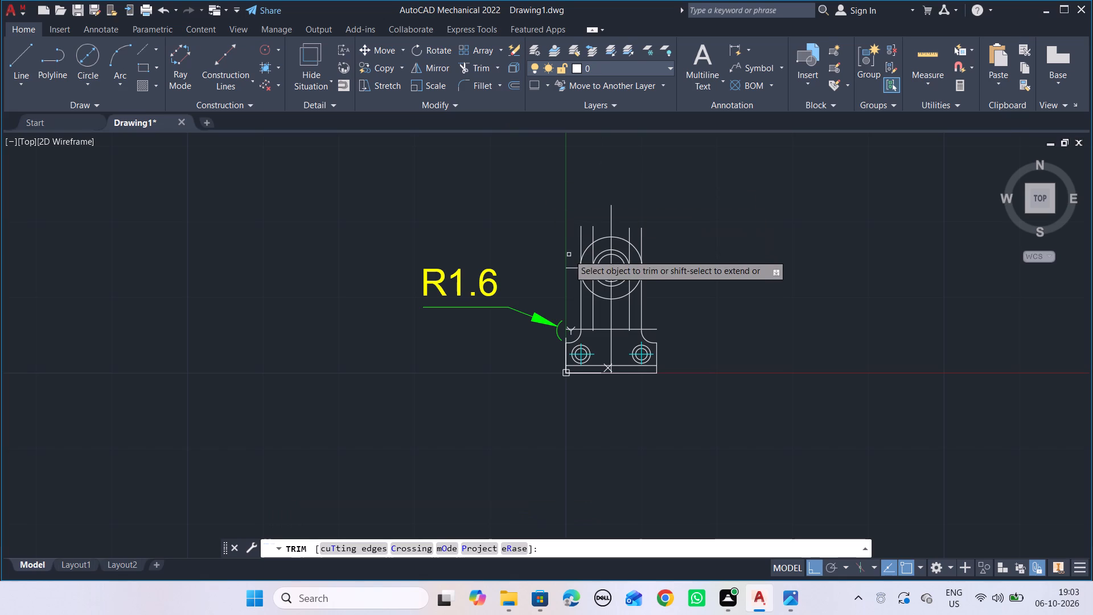
drag(564, 255, 630, 233)
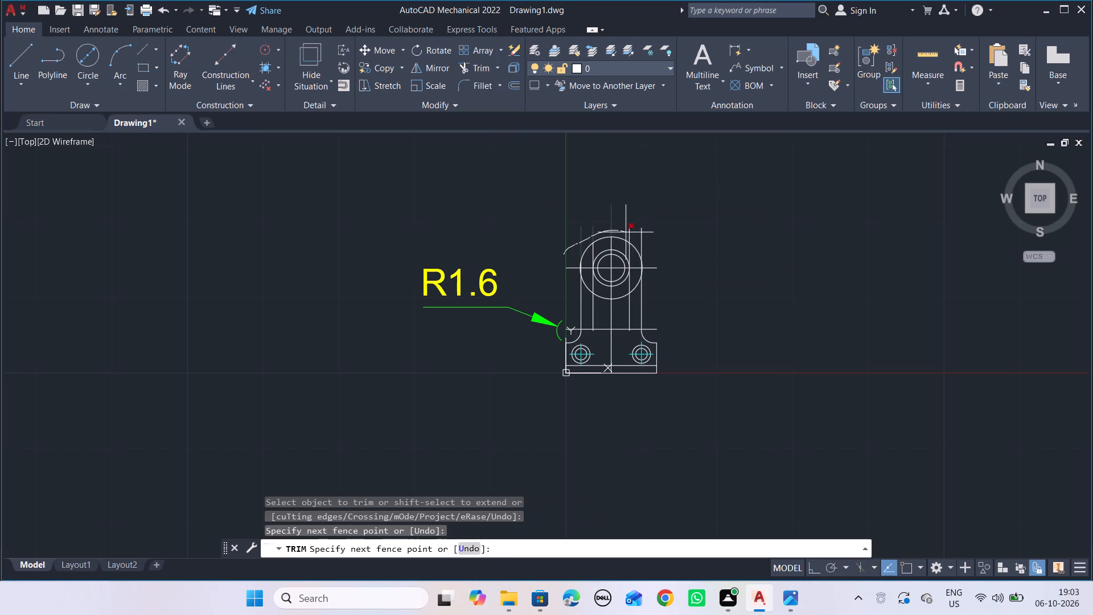
drag(630, 233, 651, 271)
drag(651, 271, 651, 274)
Compare with AUTOCAD_7.png and trim the window's lower line where it extends beyond the upright's right side line.
scroll(642, 275, up, 2)
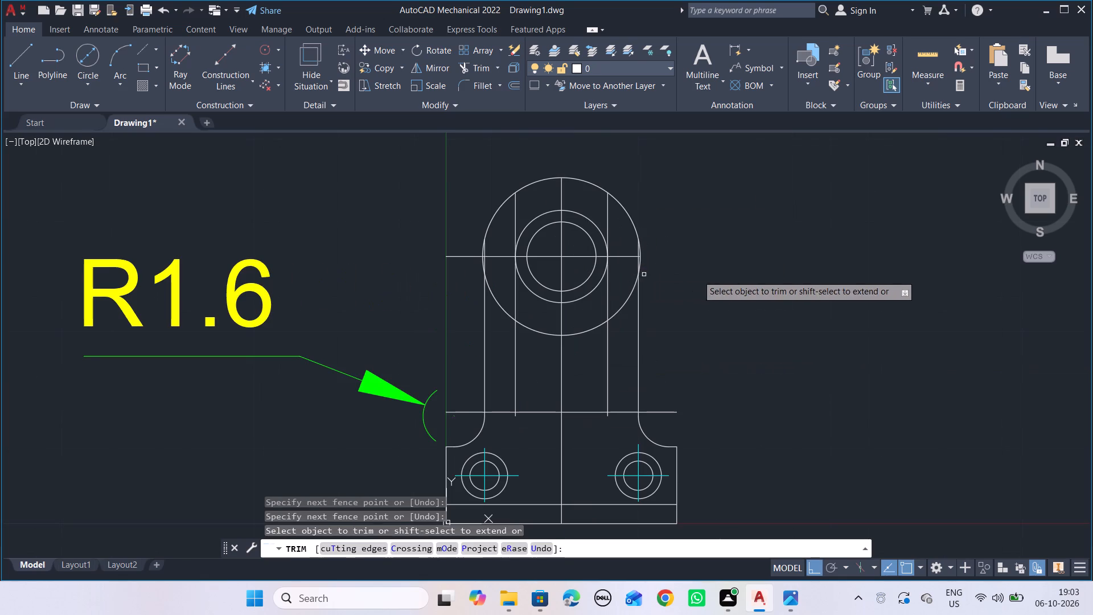
key(alt+Tab)
key(alt+Tab)
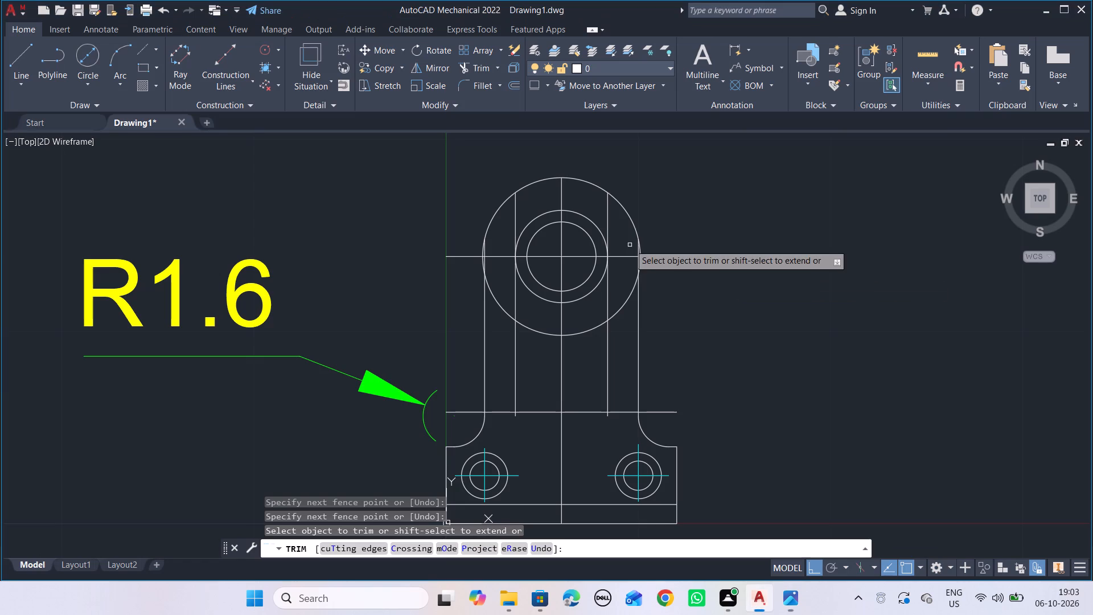
key(alt+Tab)
key(alt+Tab)
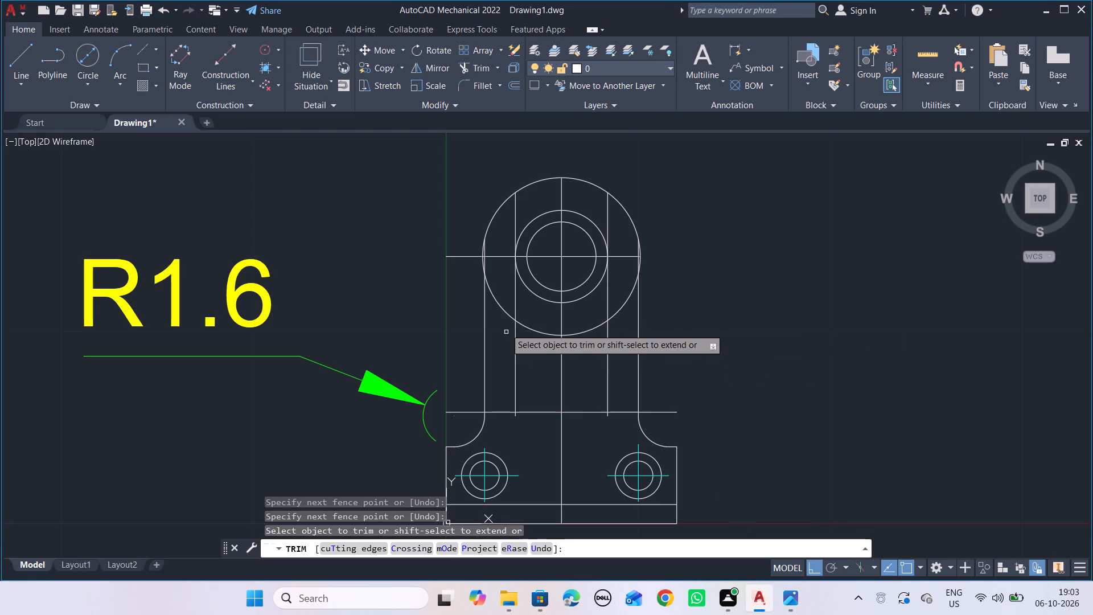
key(alt+Tab)
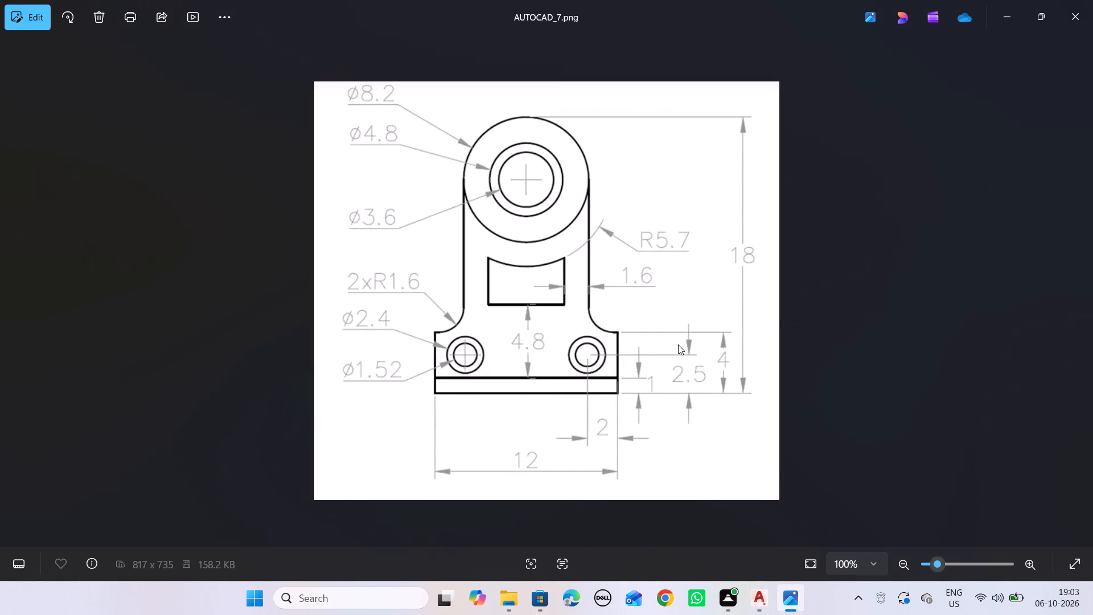
key(alt+Tab)
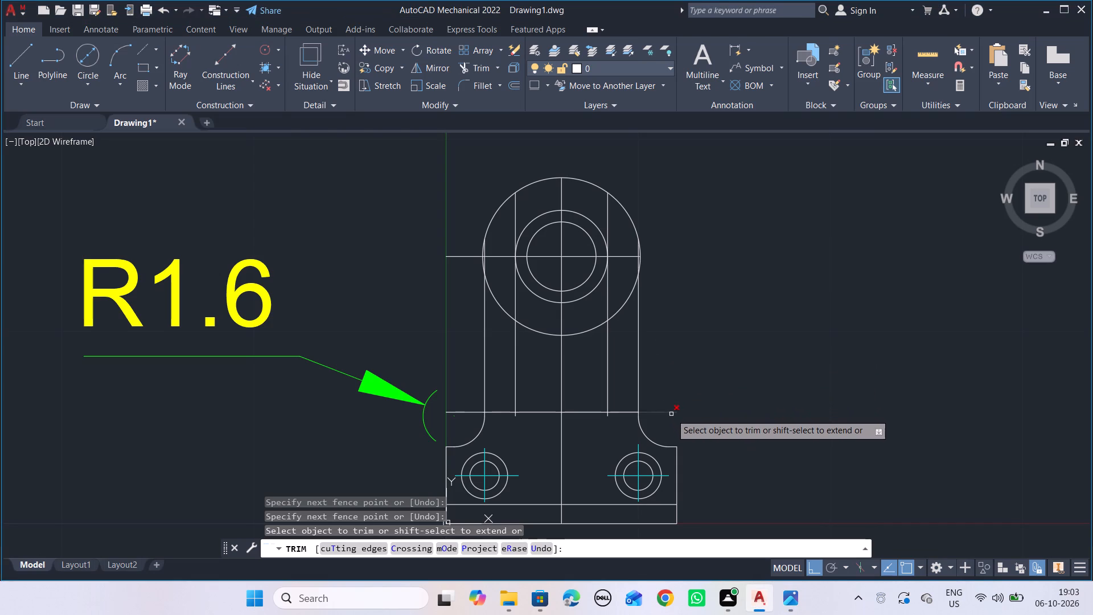
click(671, 414)
Trim the window's two lower corners, removing the line segments beside them and the vertical stubs below the lower edge.
key(alt+Tab)
key(alt+Tab)
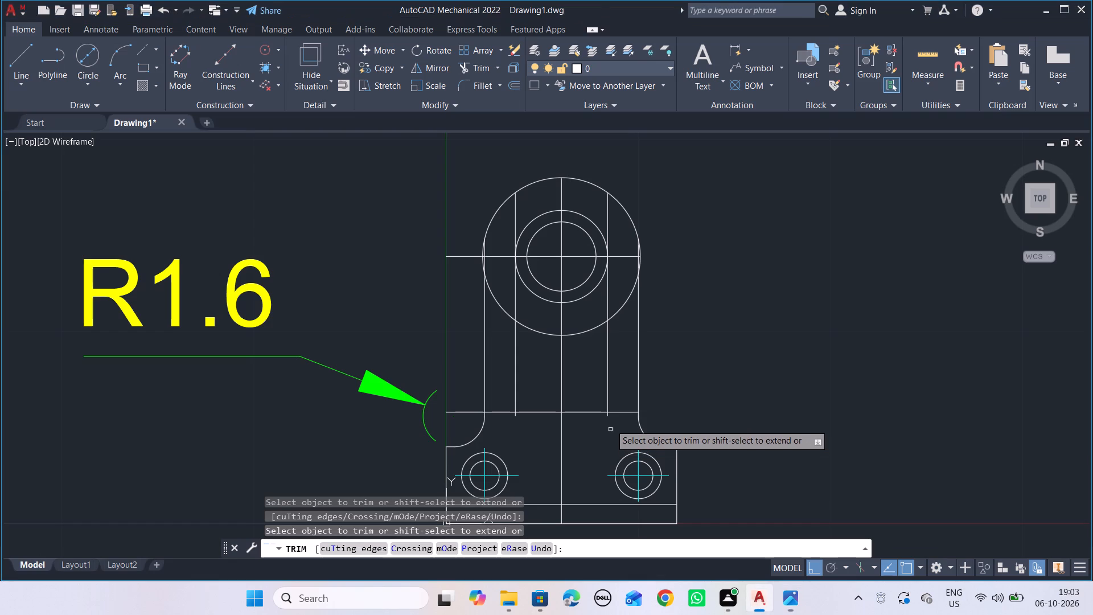
scroll(611, 414, up, 3)
key(alt+Tab)
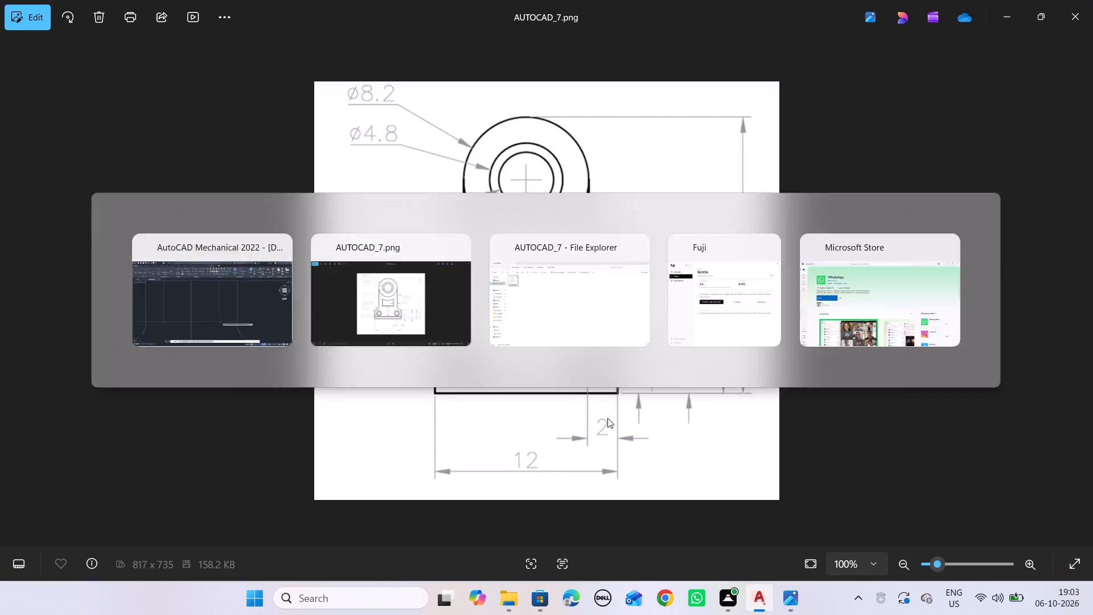
key(alt+Tab)
drag(584, 425, 585, 425)
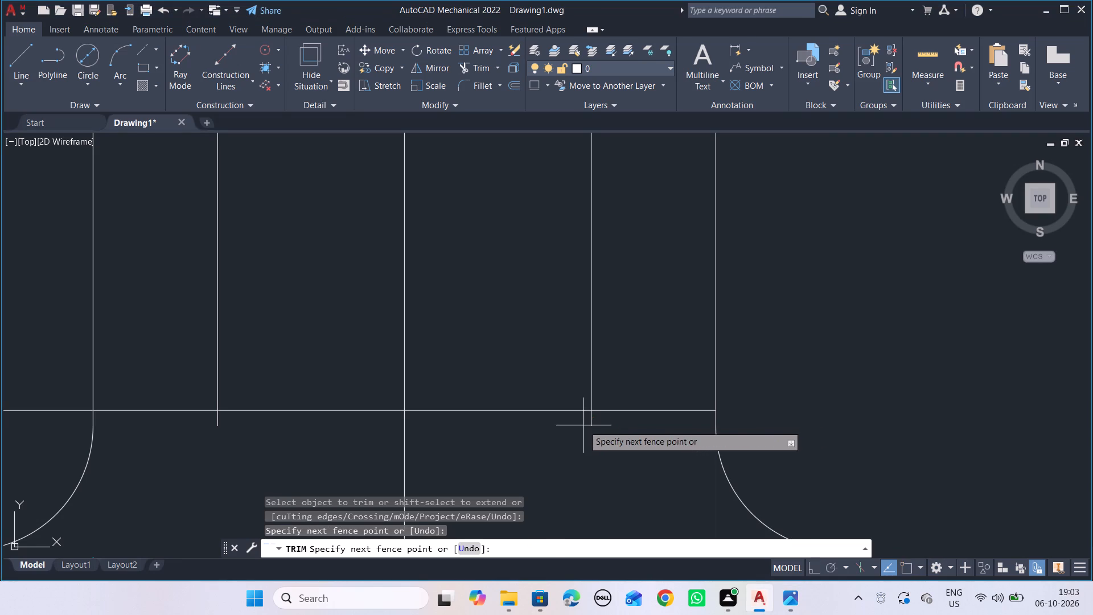
drag(585, 425, 616, 407)
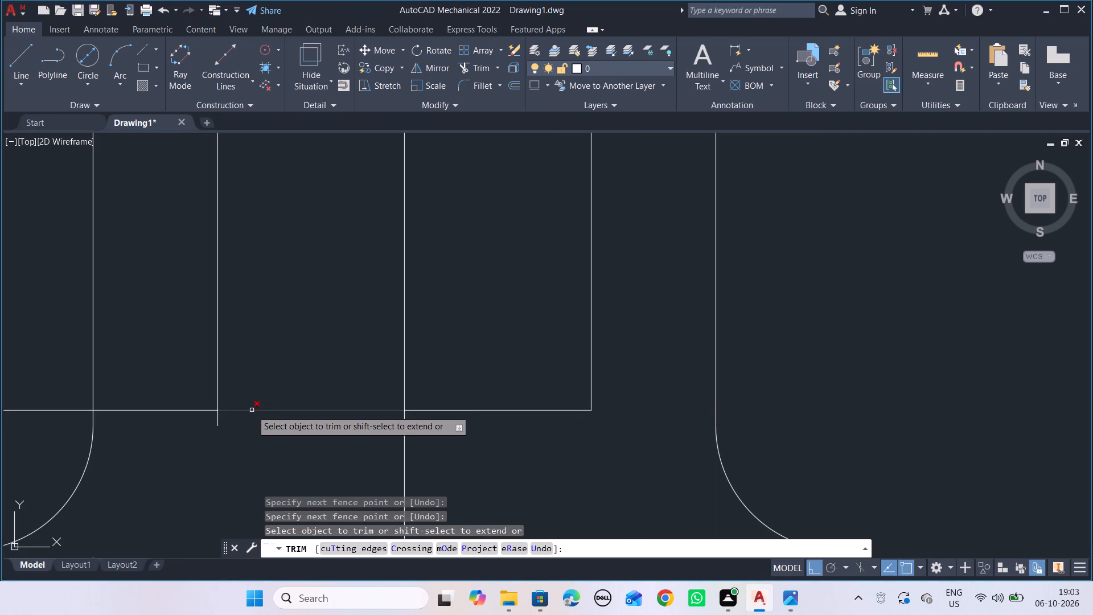
drag(236, 419, 202, 415)
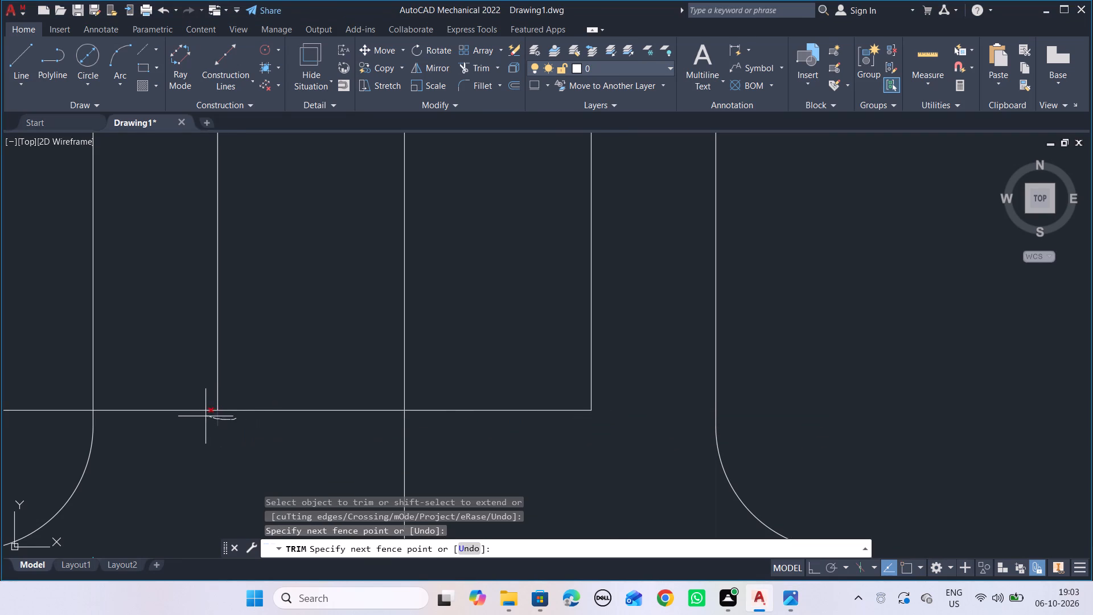
drag(202, 415, 196, 408)
Trim the leftover lower window line outside the upright's left side and the left overhang of the circles' horizontal centre line.
scroll(196, 407, down, 2)
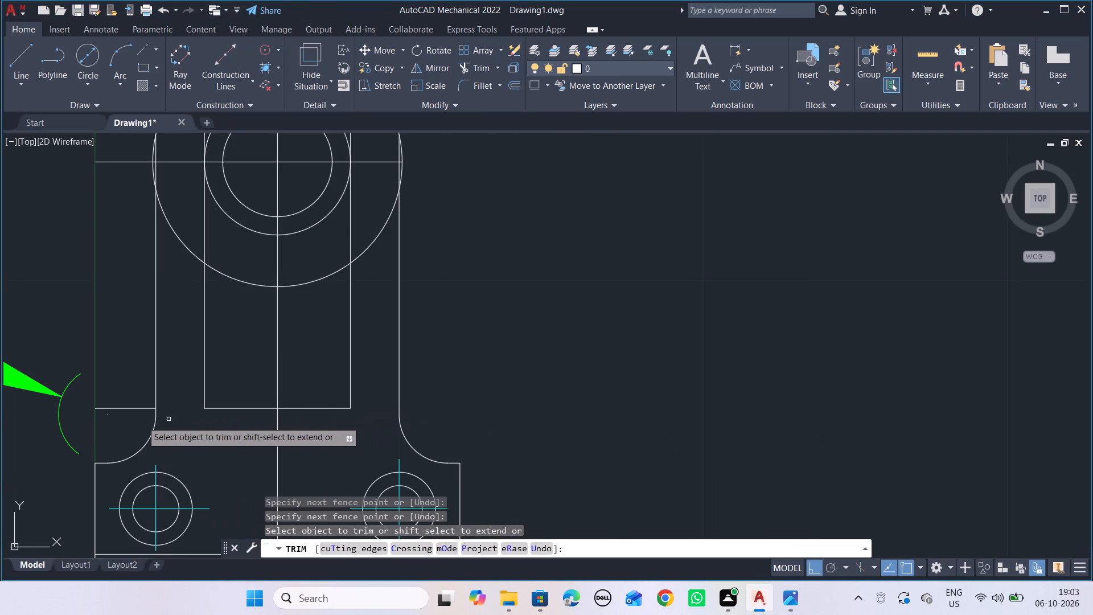
drag(135, 415, 134, 176)
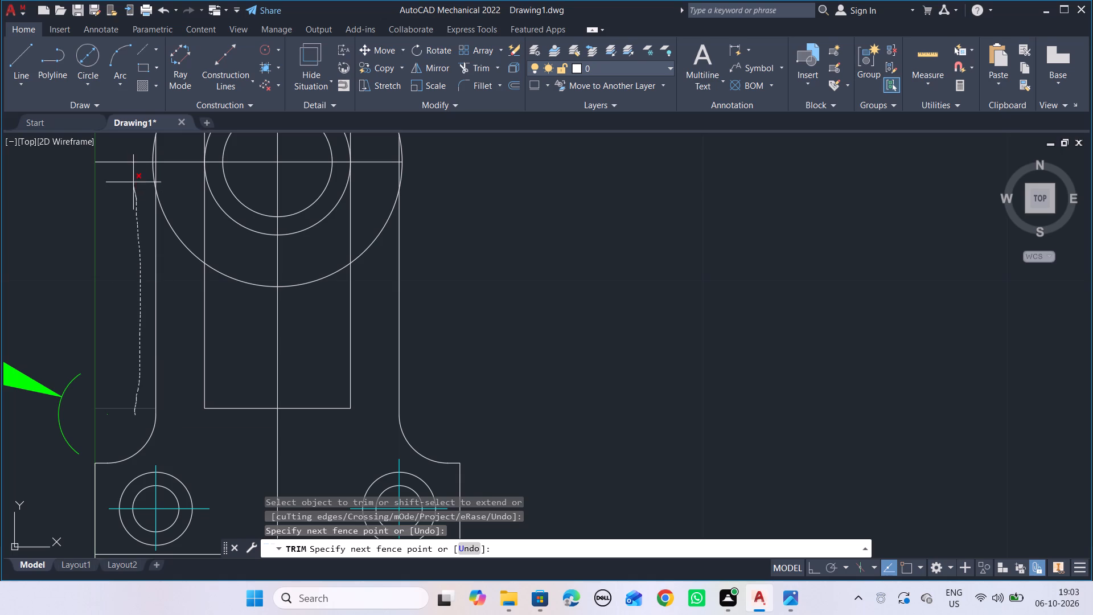
drag(134, 176, 136, 153)
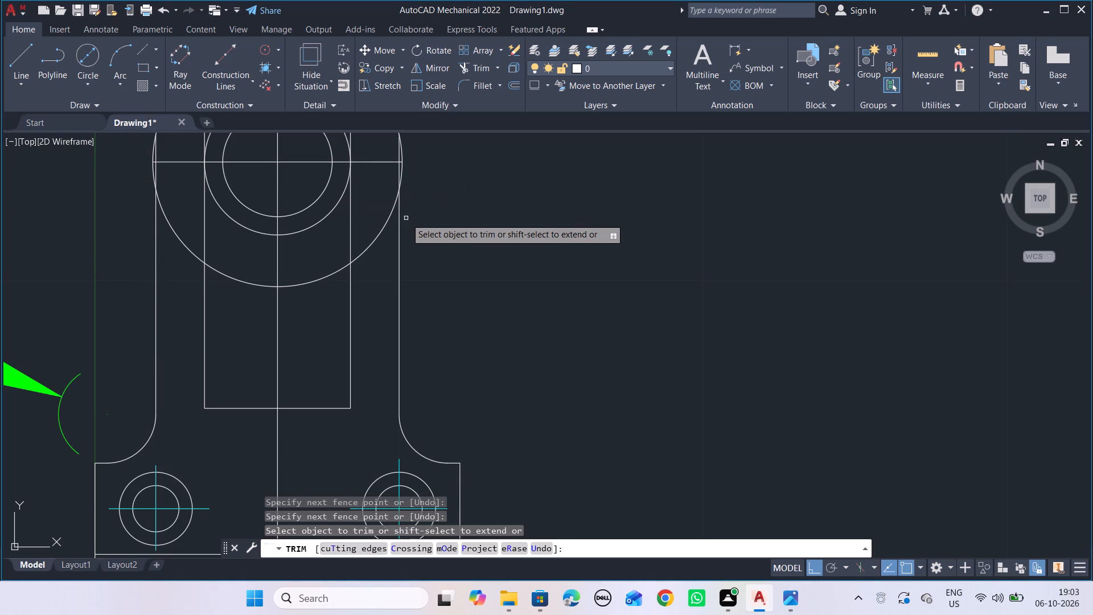
Compare with AUTOCAD_7.png and trim all vertical and horizontal lines crossing the ring between the Ø8.2 and Ø4.8 circles.
scroll(406, 218, down, 2)
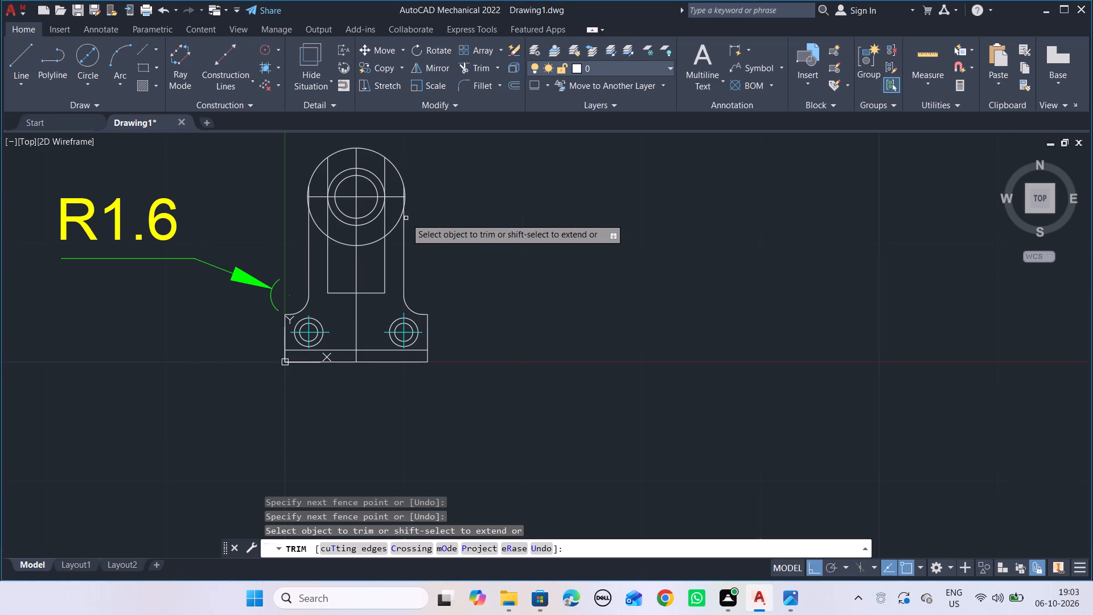
scroll(383, 182, up, 1)
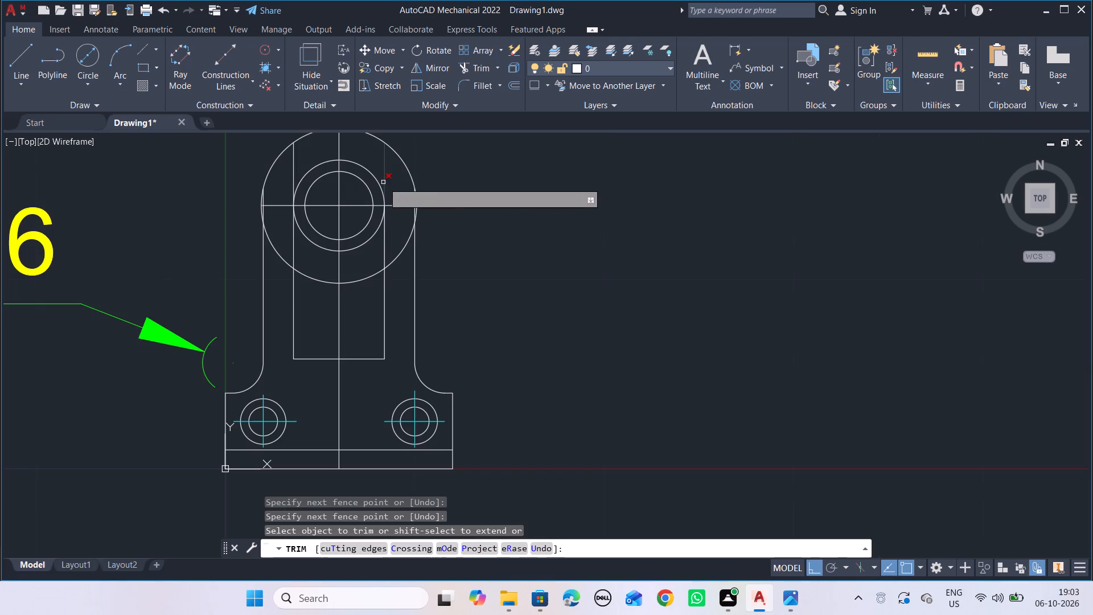
key(alt+Tab)
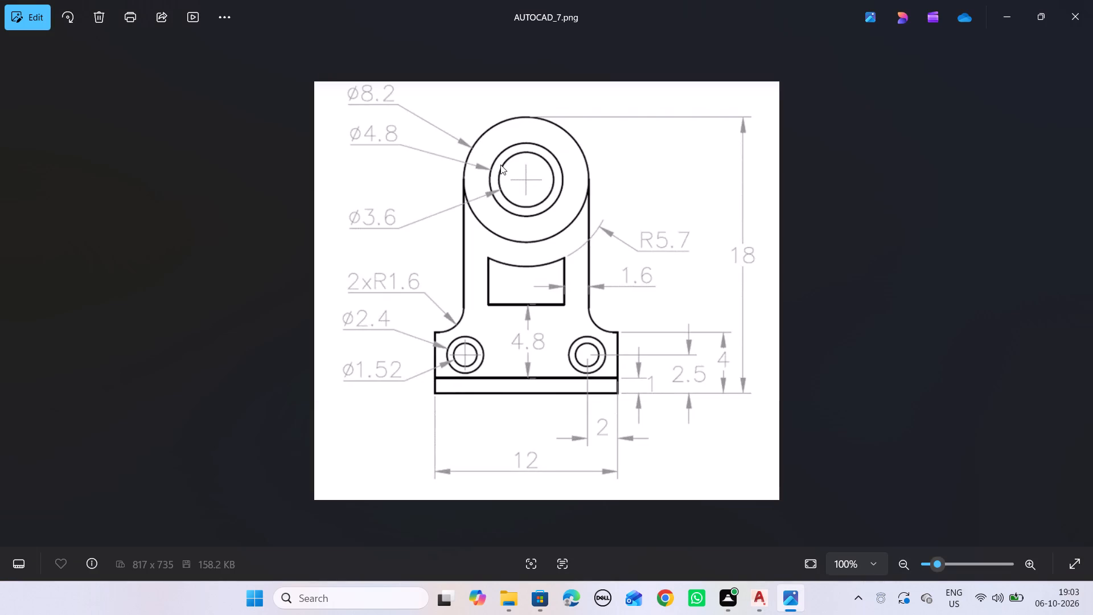
key(alt+Tab)
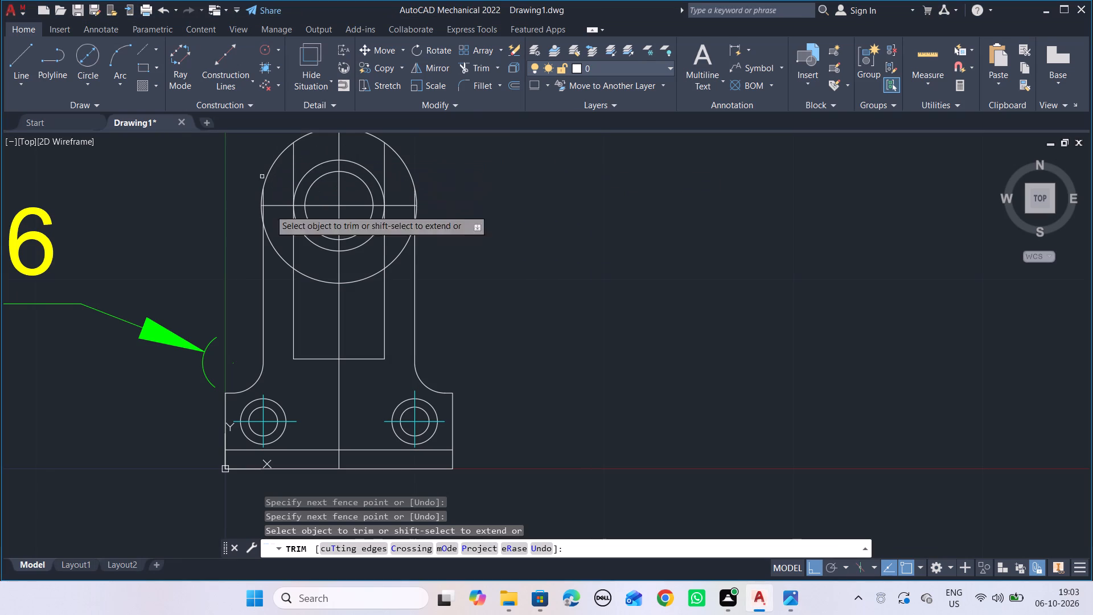
drag(309, 265, 280, 191)
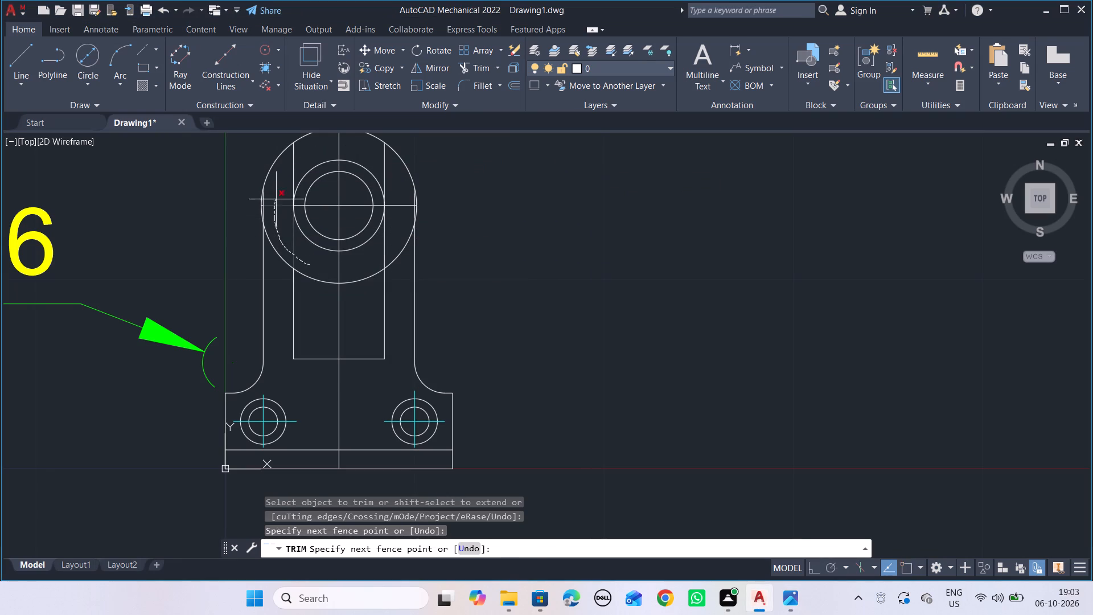
drag(280, 191, 369, 154)
drag(369, 154, 398, 222)
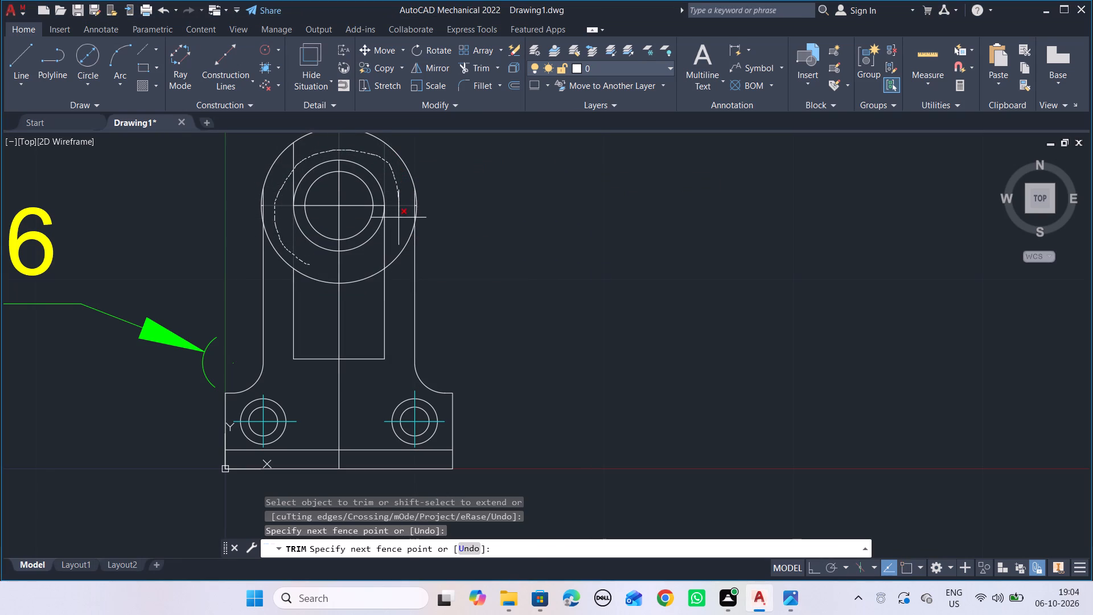
drag(398, 222, 380, 245)
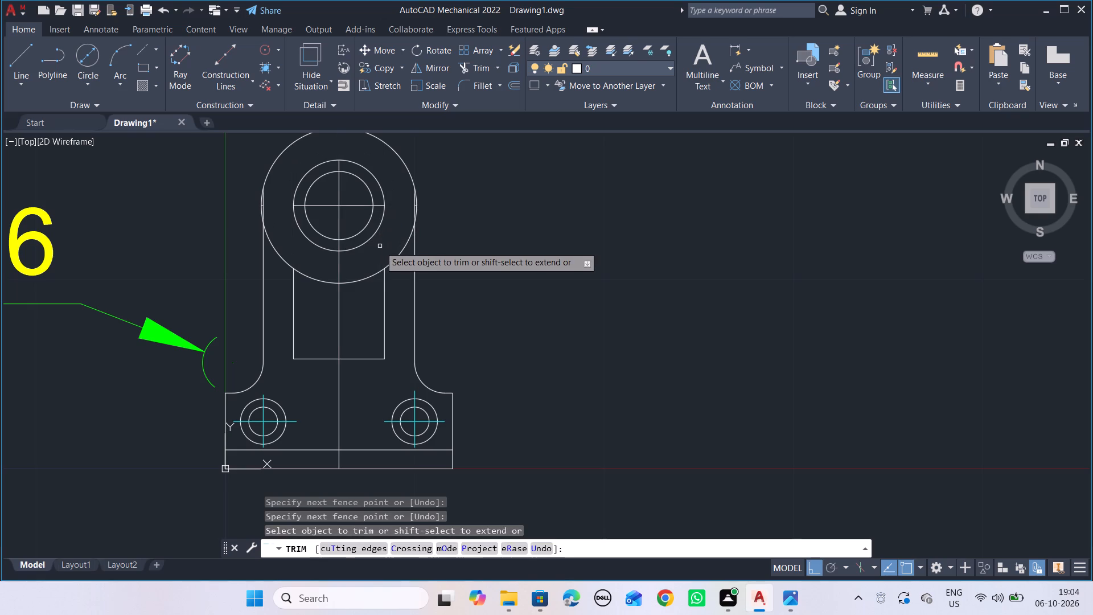
click(338, 269)
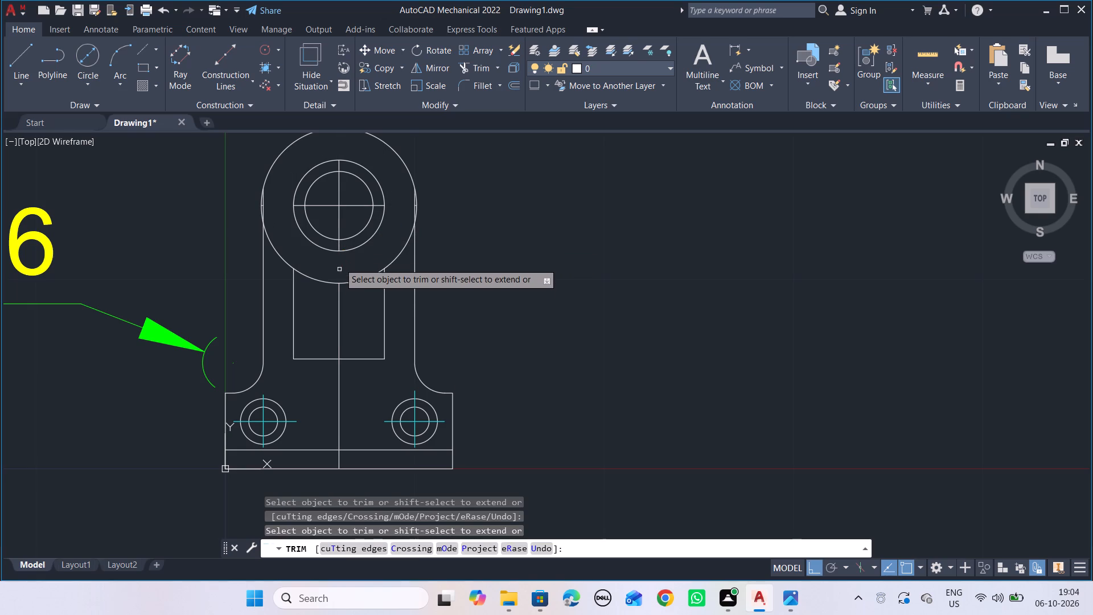
Trim the remaining centre-line segments inside the Ø3.6 circle and between the Ø3.6 and Ø4.8 circles.
click(339, 246)
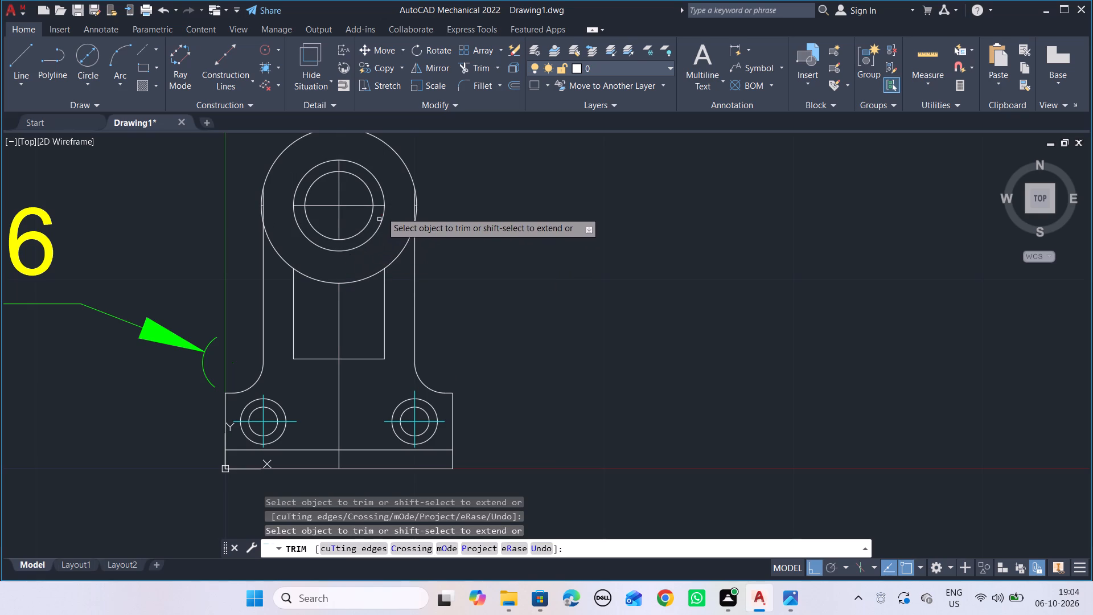
click(348, 214)
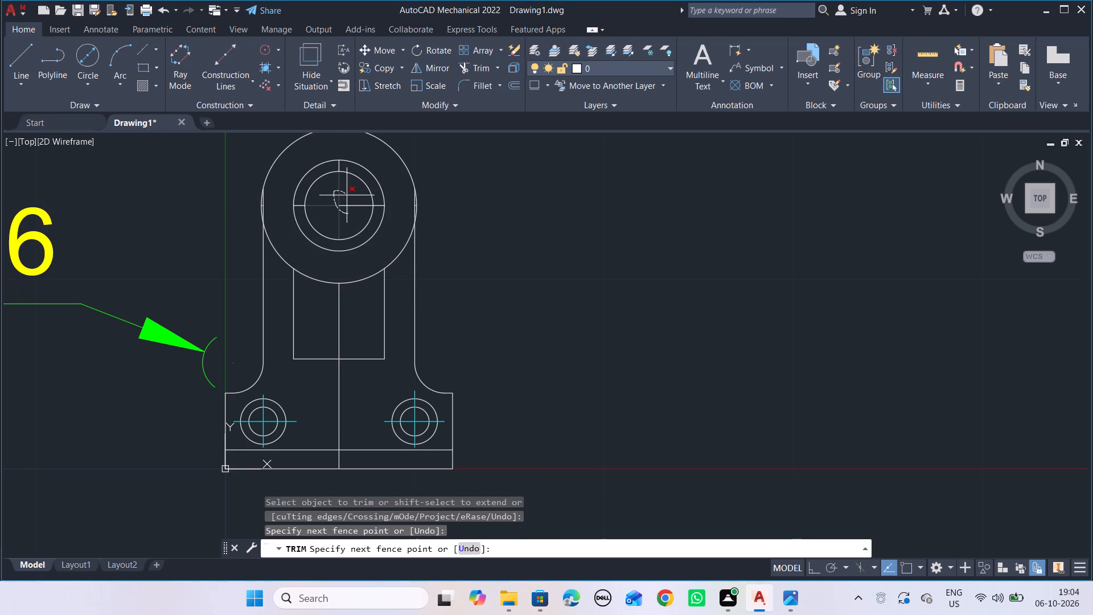
click(378, 207)
click(339, 167)
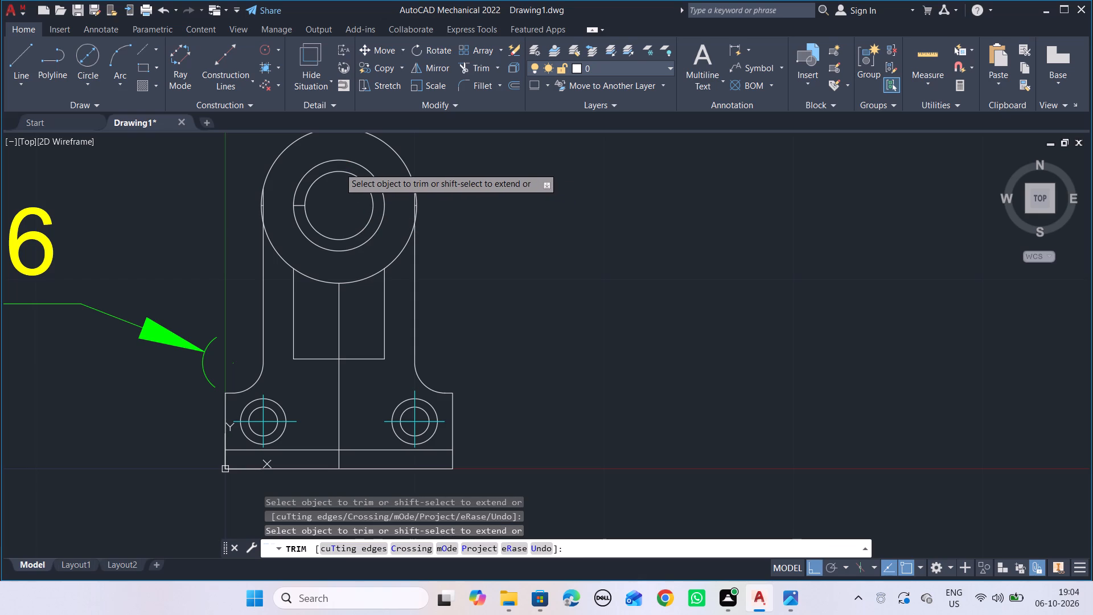
click(299, 204)
Check AUTOCAD_7.png, then trim the outer circle's arc beyond the upright's left side line and the horizontal centre-line stub there.
key(alt+Tab)
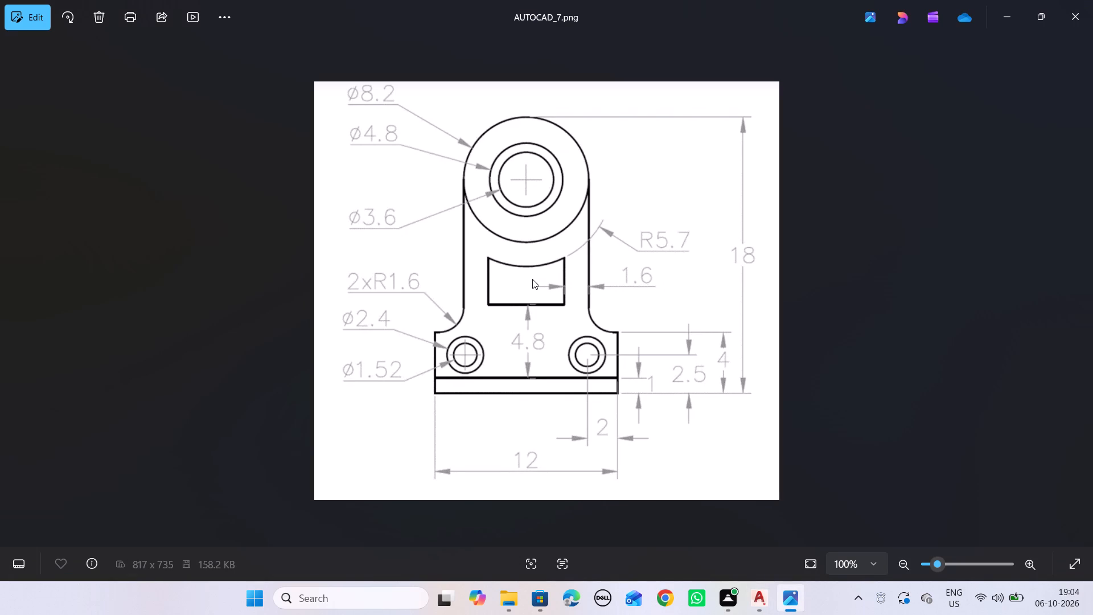
key(alt+Tab)
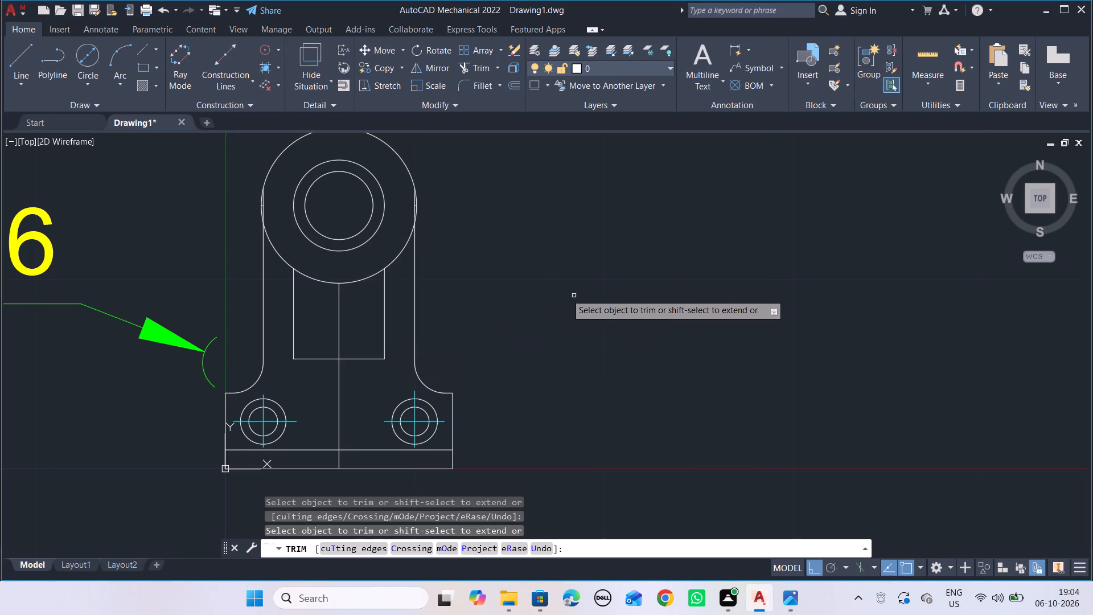
key(alt+Tab)
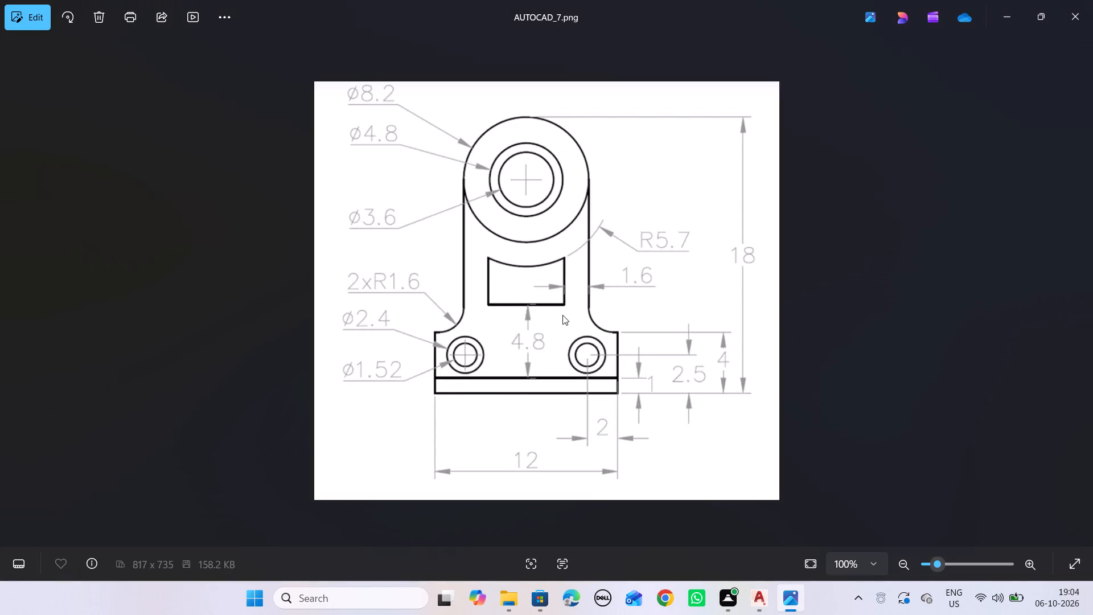
key(alt+Tab)
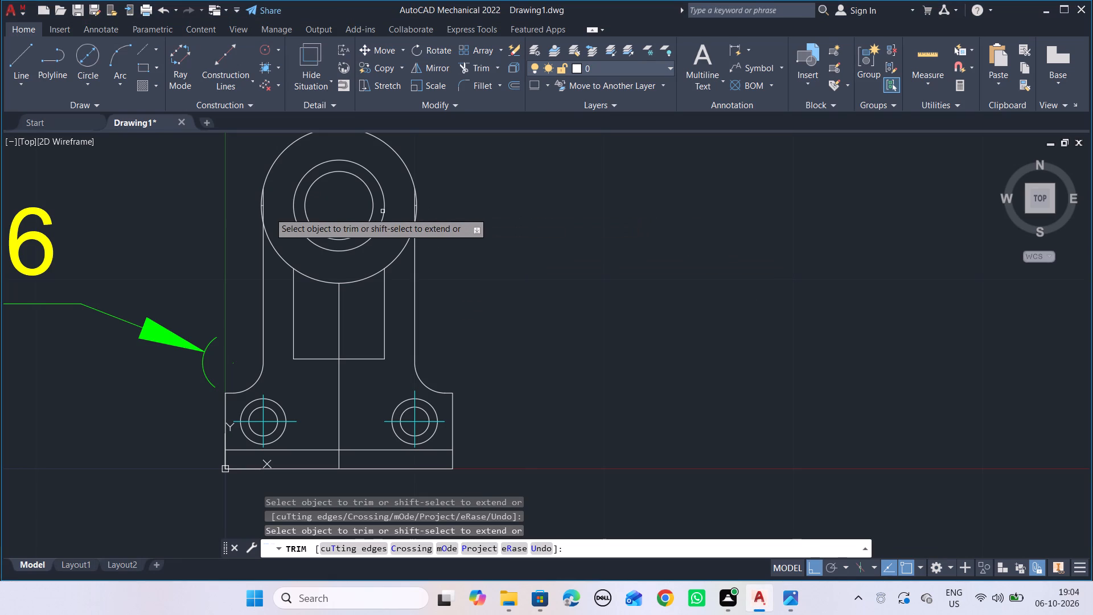
scroll(263, 212, up, 5)
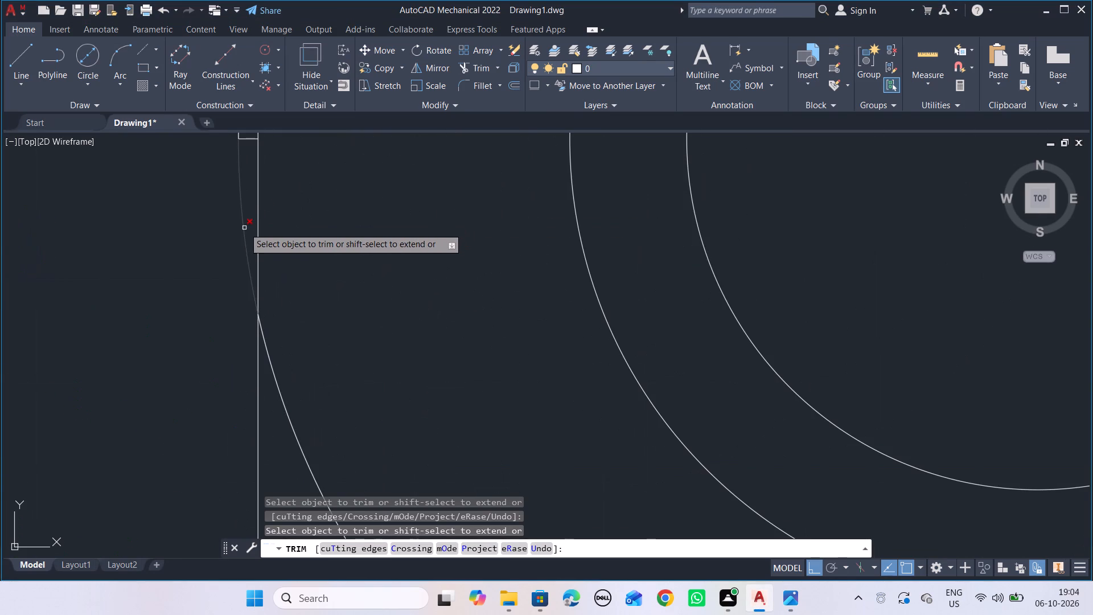
click(244, 228)
scroll(244, 228, down, 2)
click(244, 186)
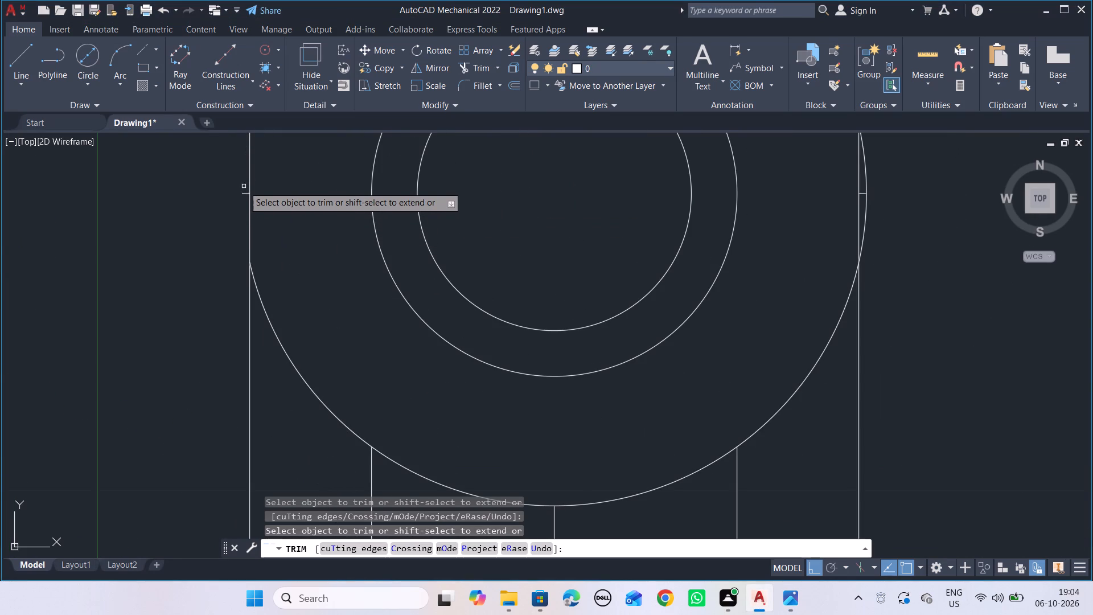
click(243, 195)
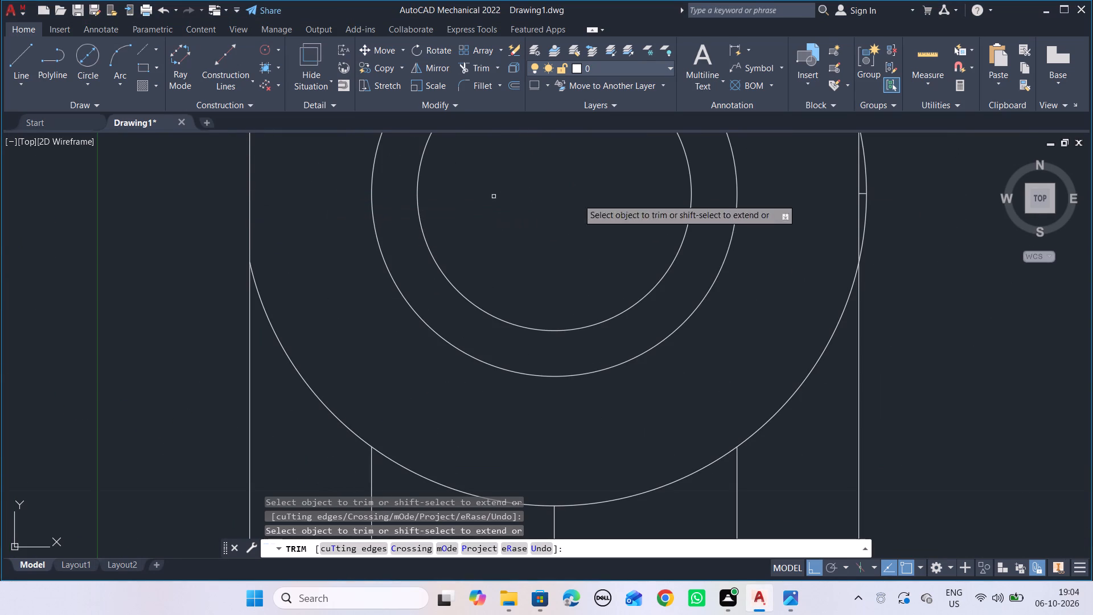
Trim the outer circle's arc and centre-line stub beyond the upright's right side line, compare with AUTOCAD_7.png, and end trimming.
scroll(903, 200, up, 1)
drag(864, 225, 858, 223)
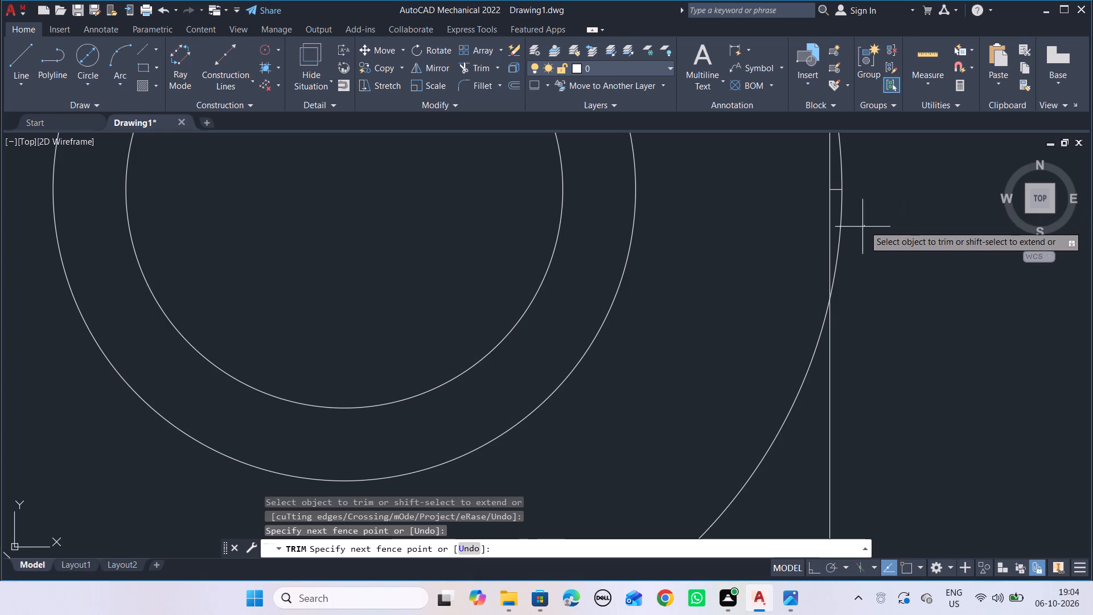
drag(858, 223, 846, 167)
scroll(854, 264, down, 3)
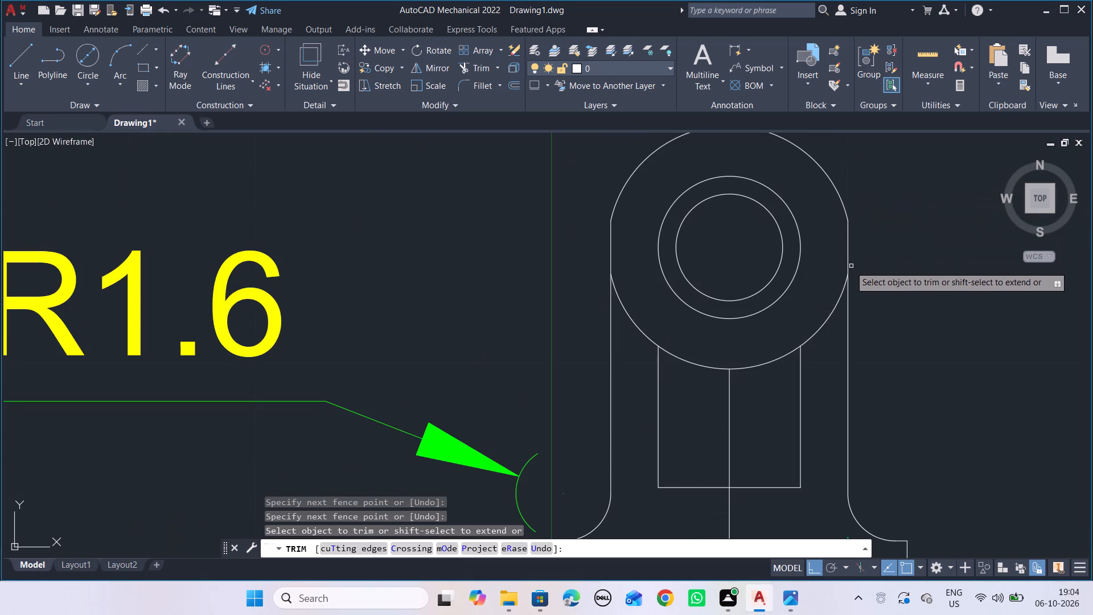
key(alt+Tab)
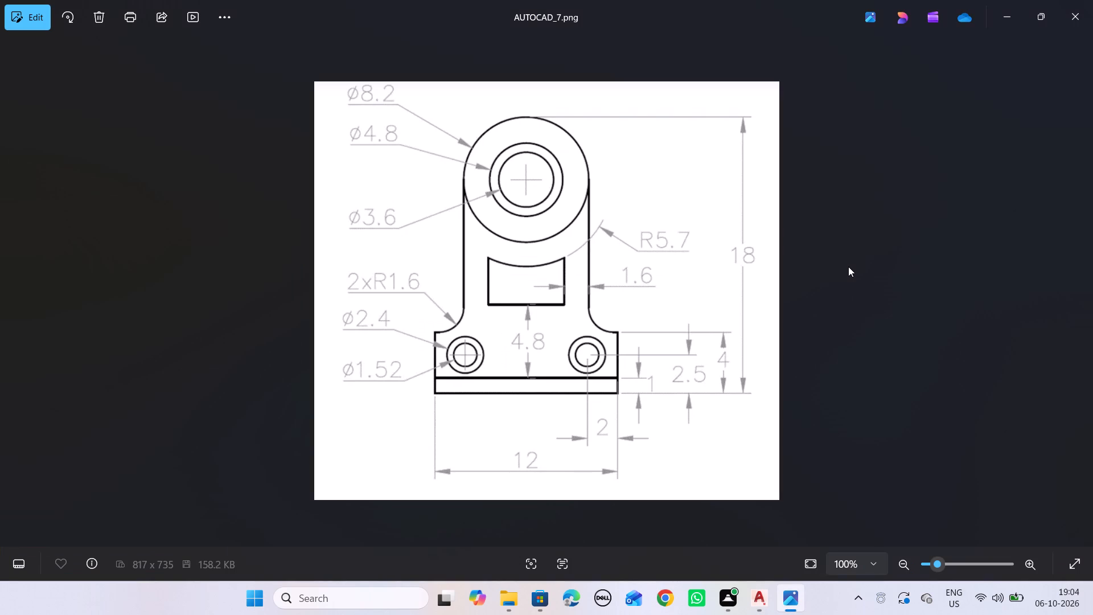
key(alt+Tab)
scroll(847, 266, down, 1)
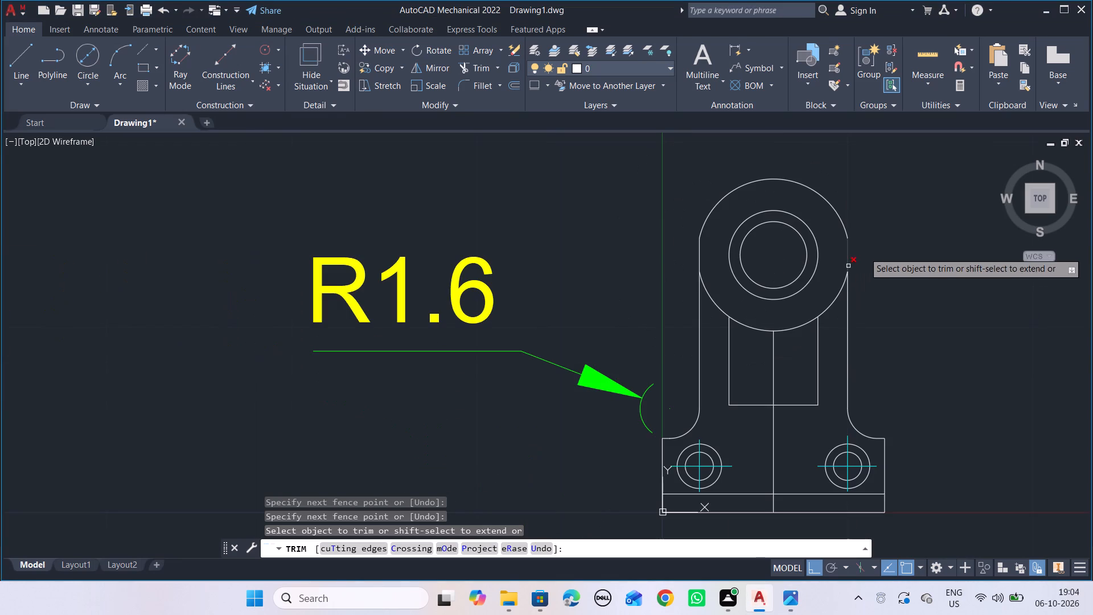
middle_click(876, 239)
key(Escape)
Draw a circle of radius 5.7 centred on the upper concentric circles, taking the radius from AUTOCAD_7.png.
scroll(876, 239, down, 1)
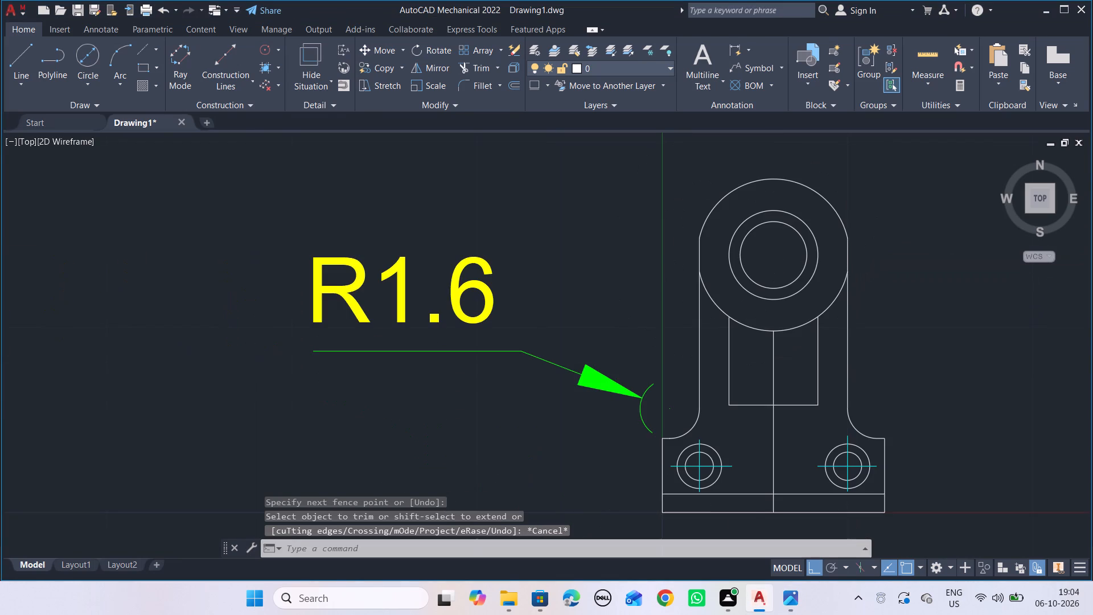
middle_drag(876, 239, 730, 225)
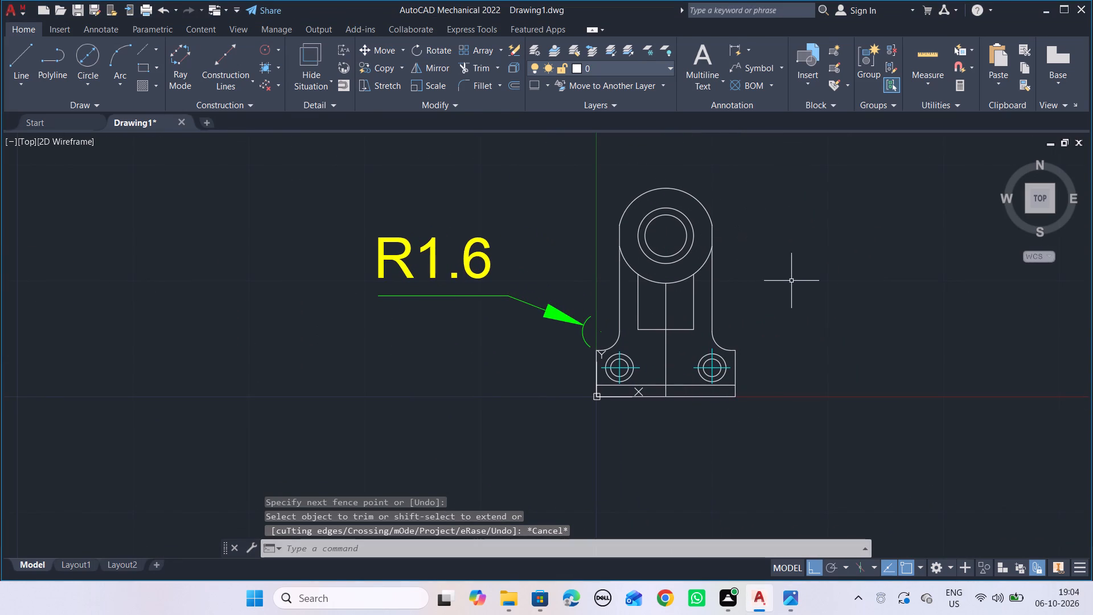
key(alt+Tab)
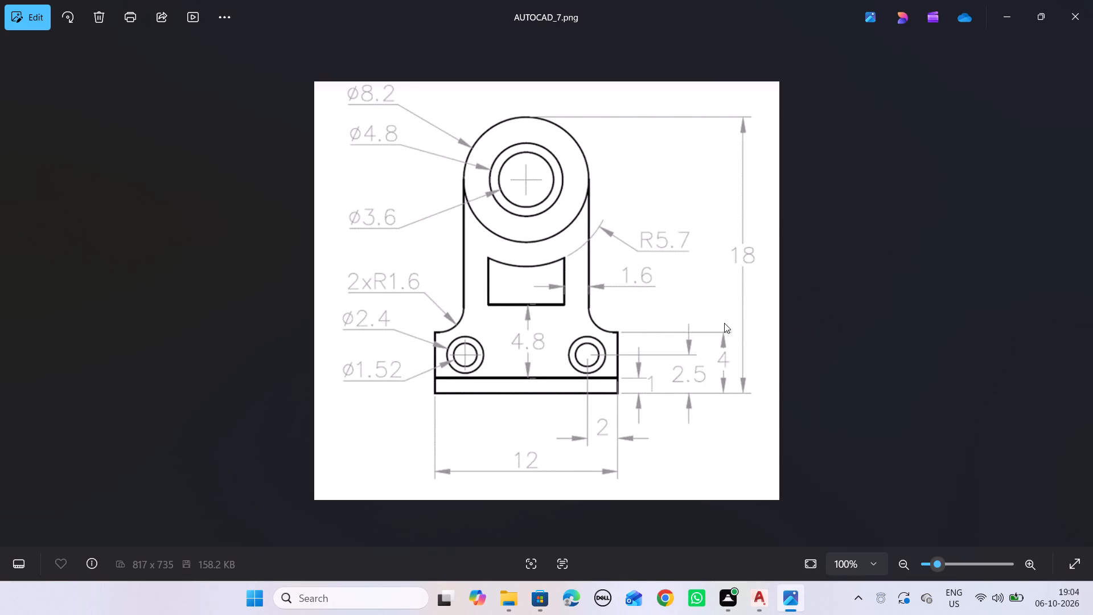
key(alt+Tab)
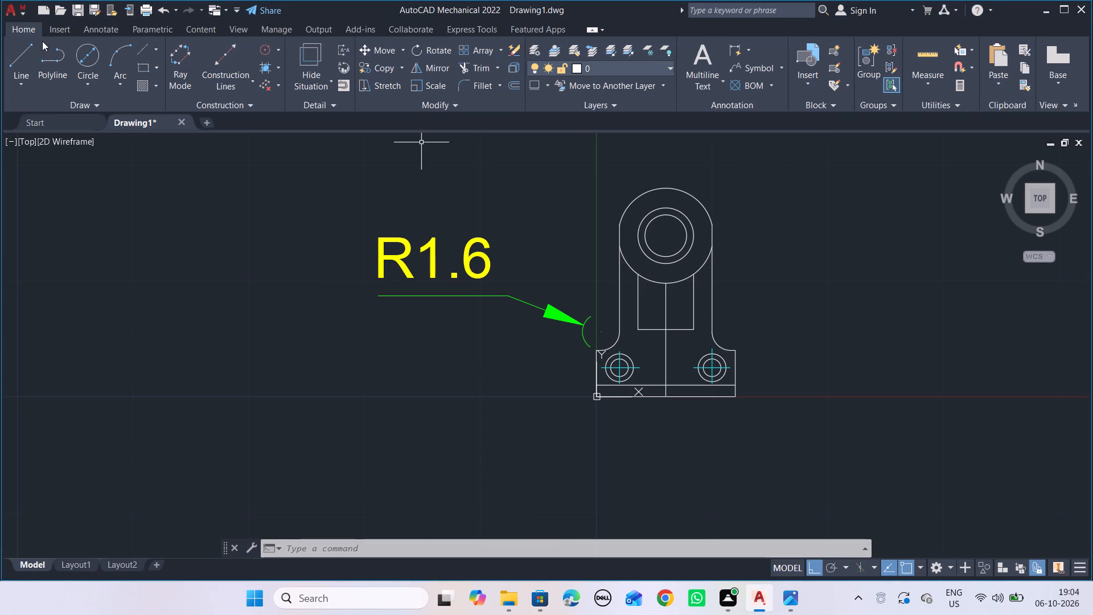
click(93, 85)
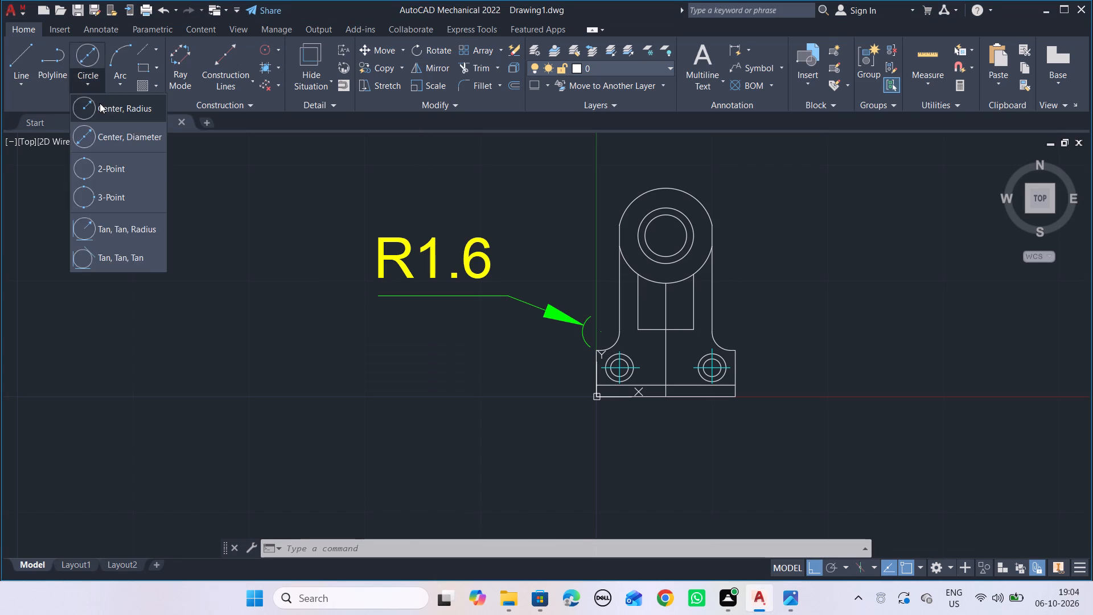
click(100, 103)
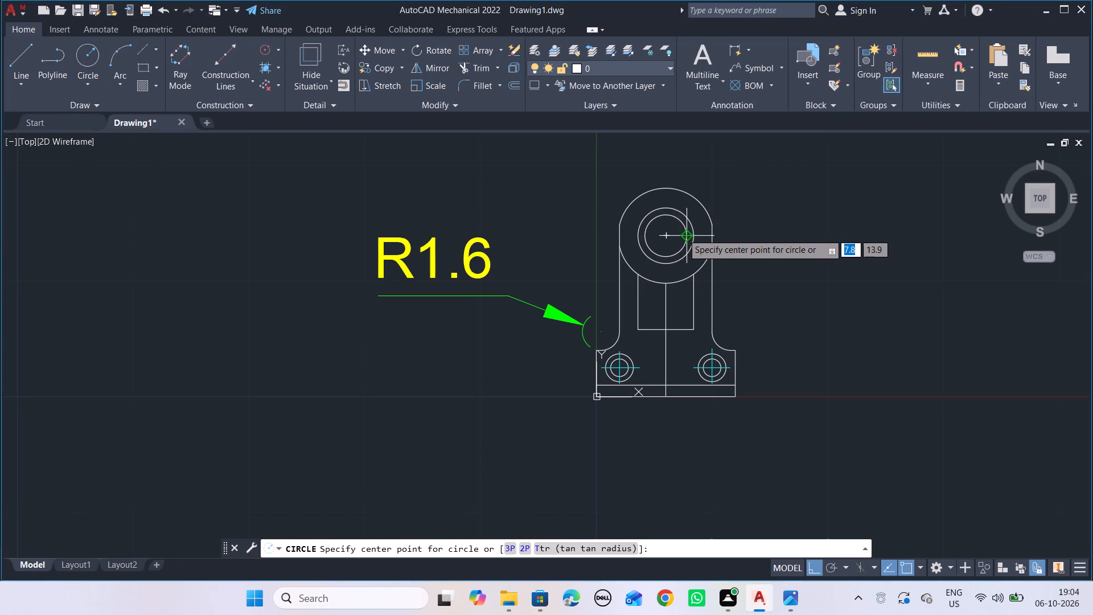
click(669, 236)
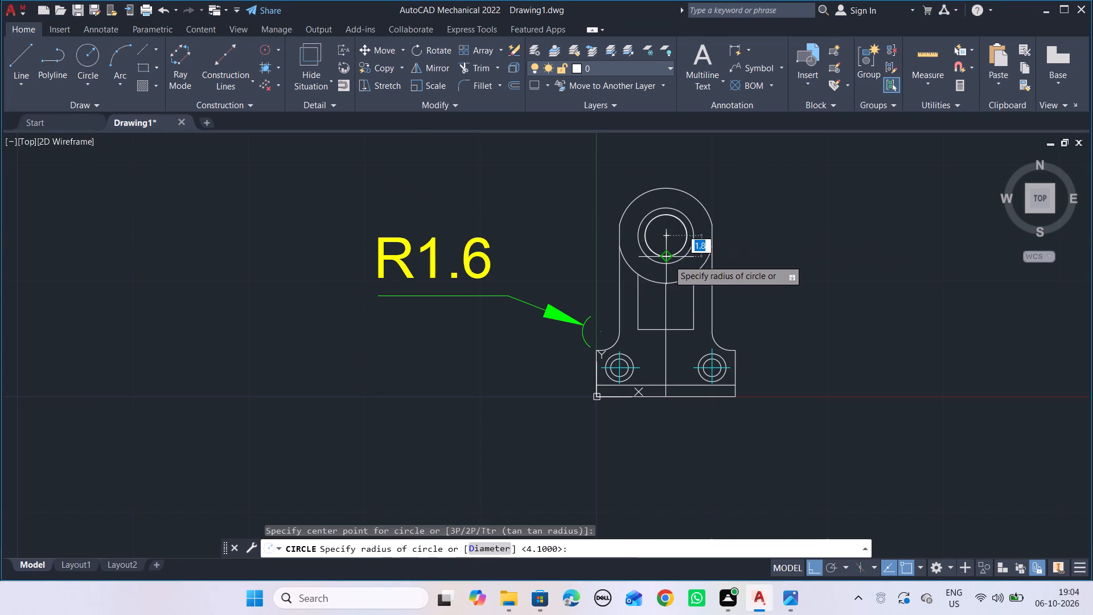
key(alt+Tab)
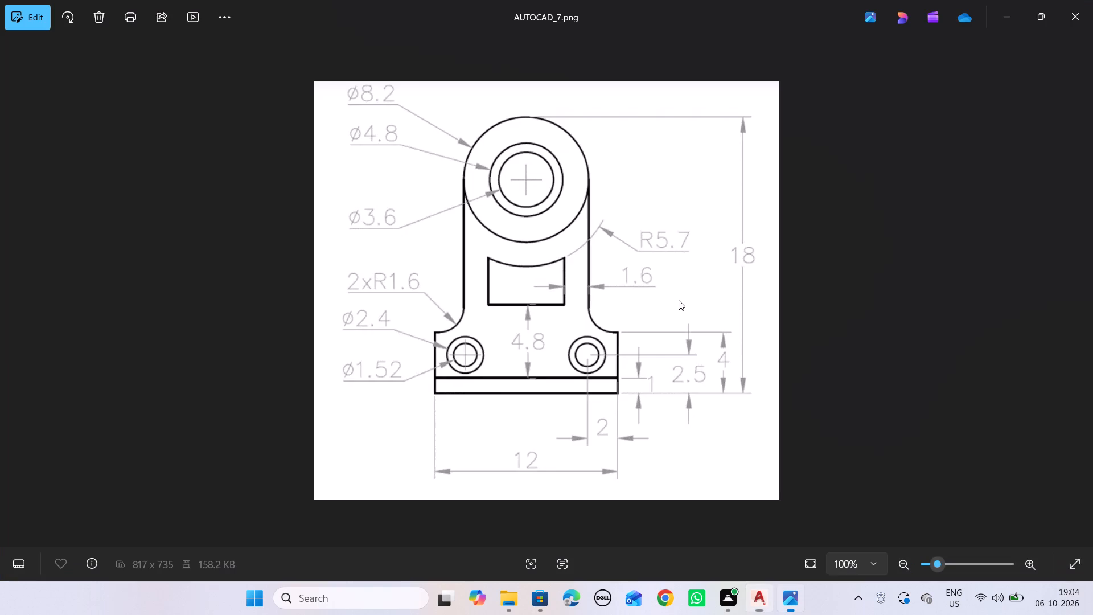
key(alt+Tab)
key(5)
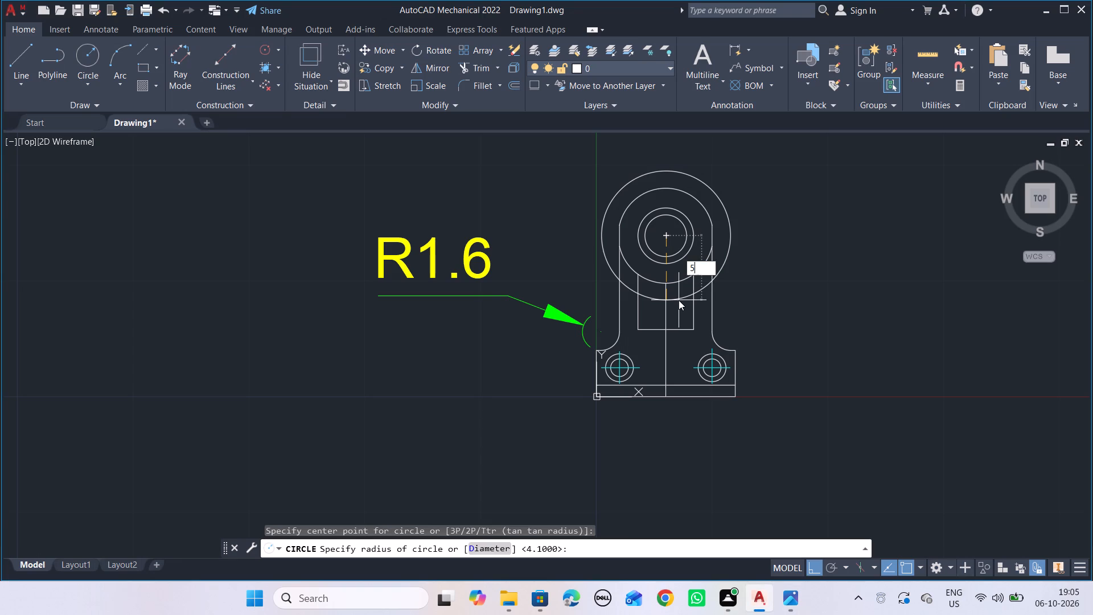
text(.7)
key(Return)
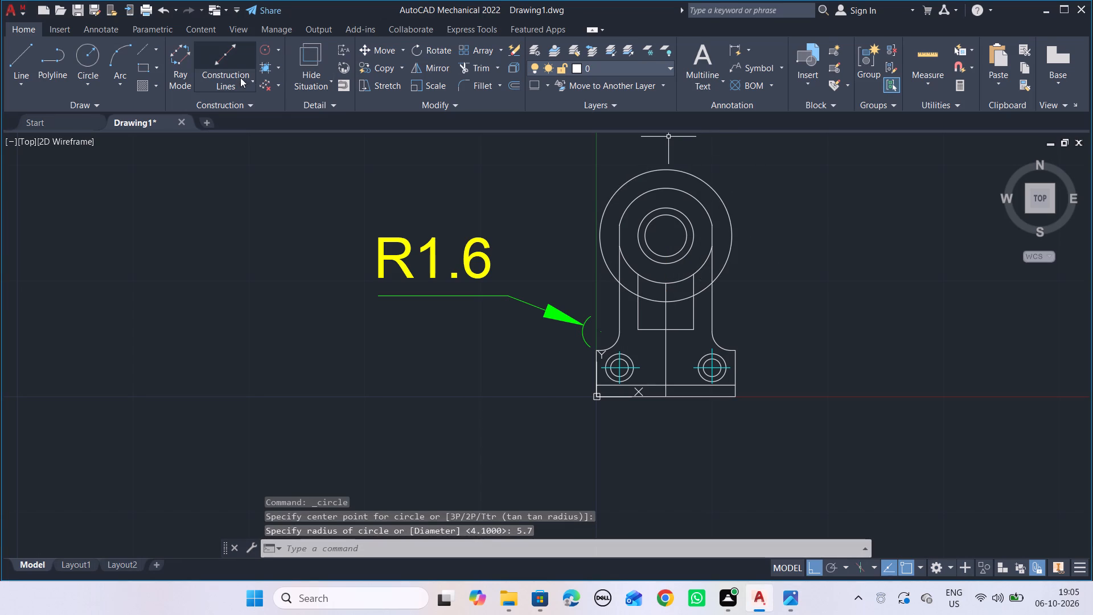
Trim the R5.7 circle to the arc between the window's sides, and trim the window side lines and centre line above that arc.
click(473, 67)
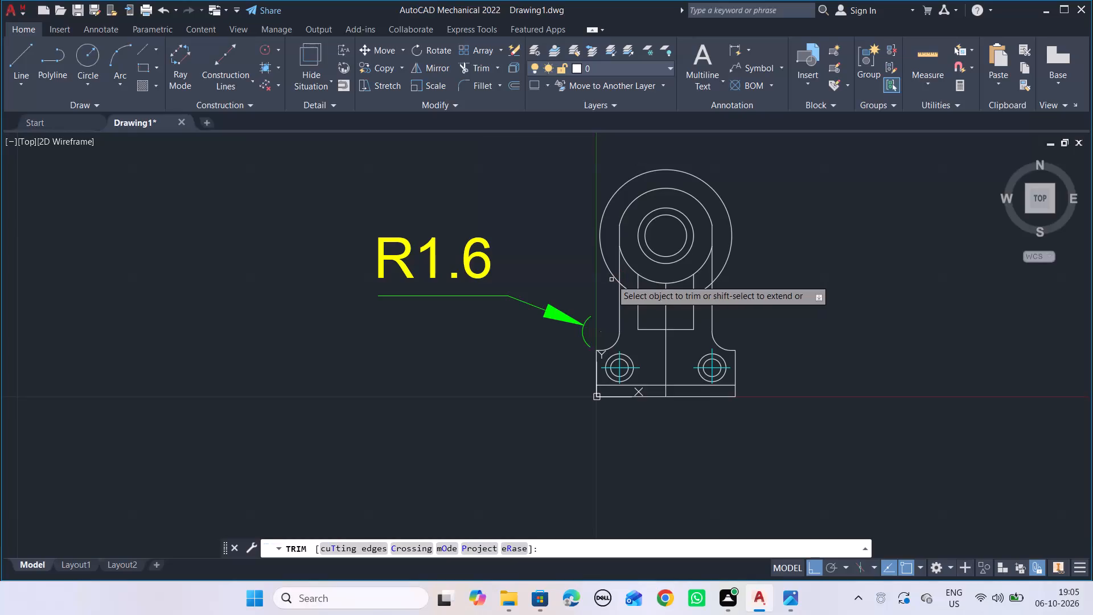
click(611, 274)
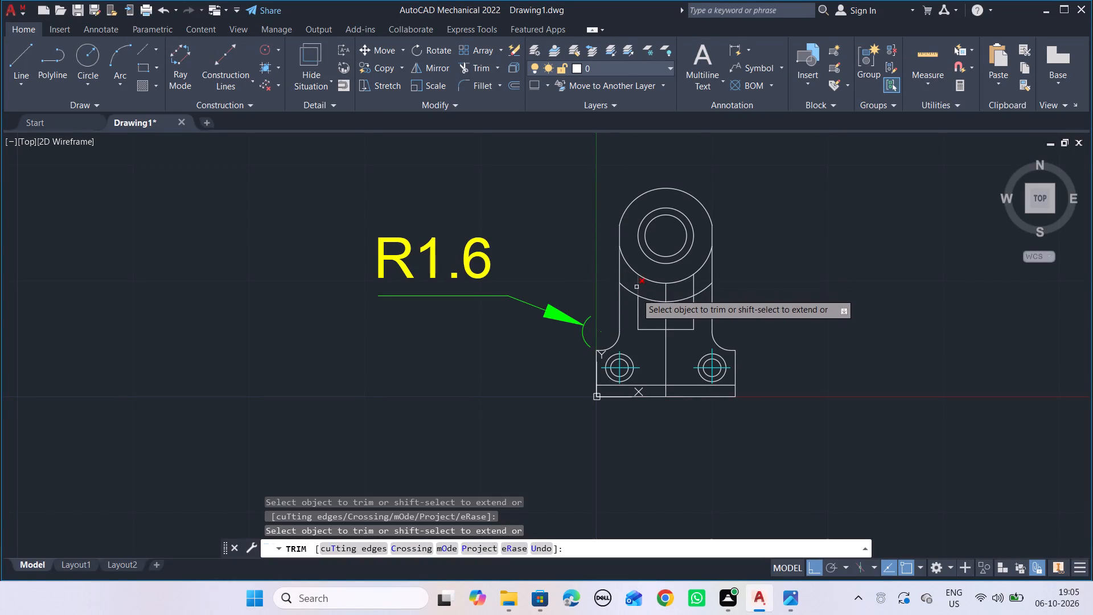
scroll(635, 302, up, 2)
drag(623, 291, 649, 263)
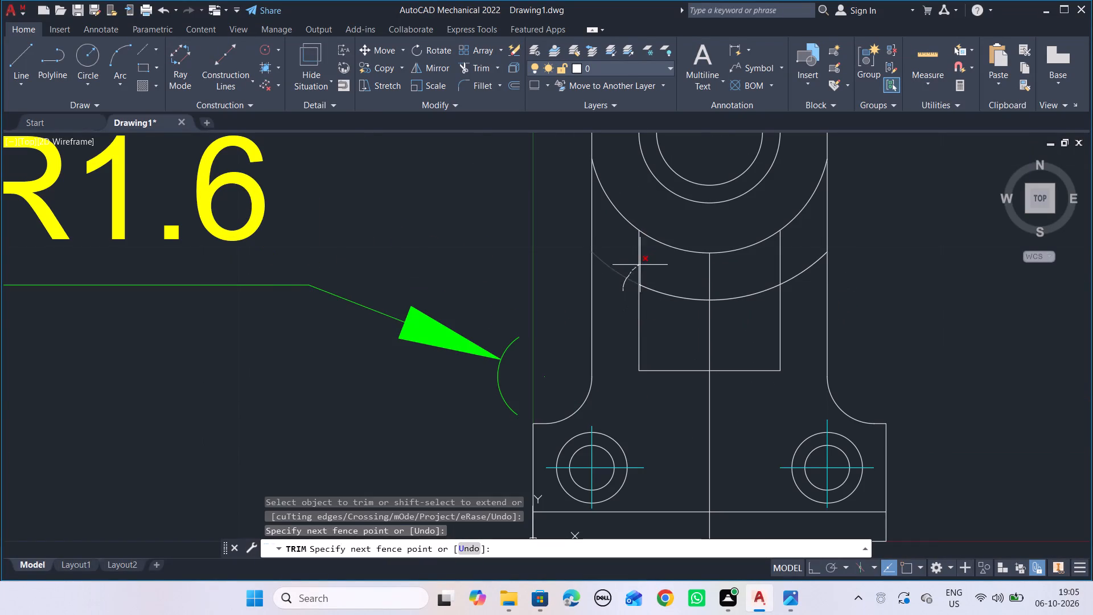
drag(649, 263, 653, 263)
drag(659, 263, 683, 272)
drag(705, 277, 800, 263)
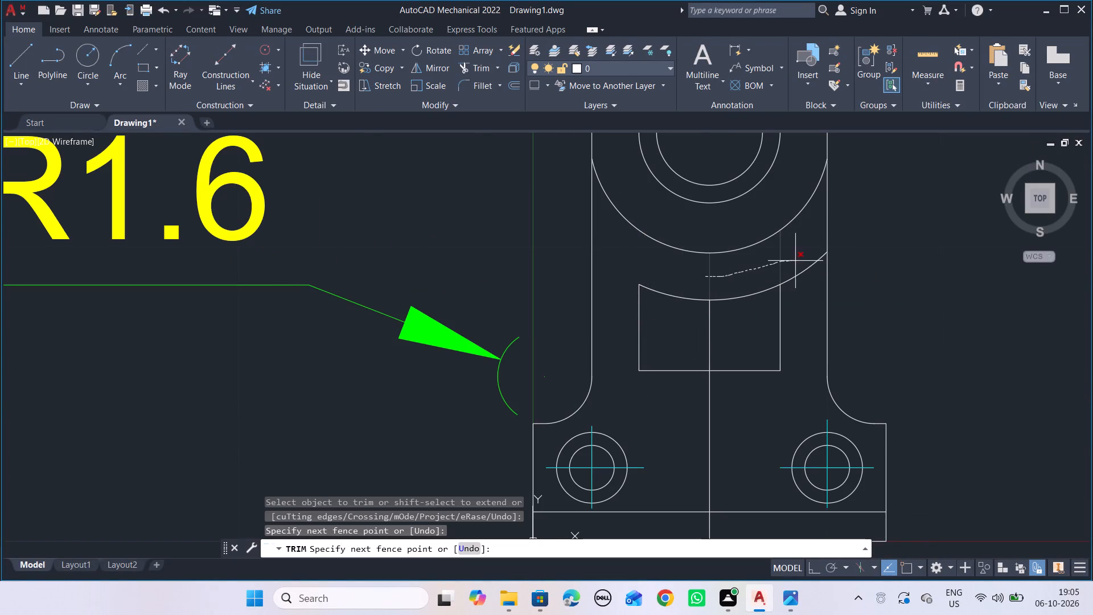
drag(800, 263, 806, 282)
Trim the vertical centre line inside the window, below it and in the base strip, compare with AUTOCAD_7.png, and end trimming.
key(alt+Tab)
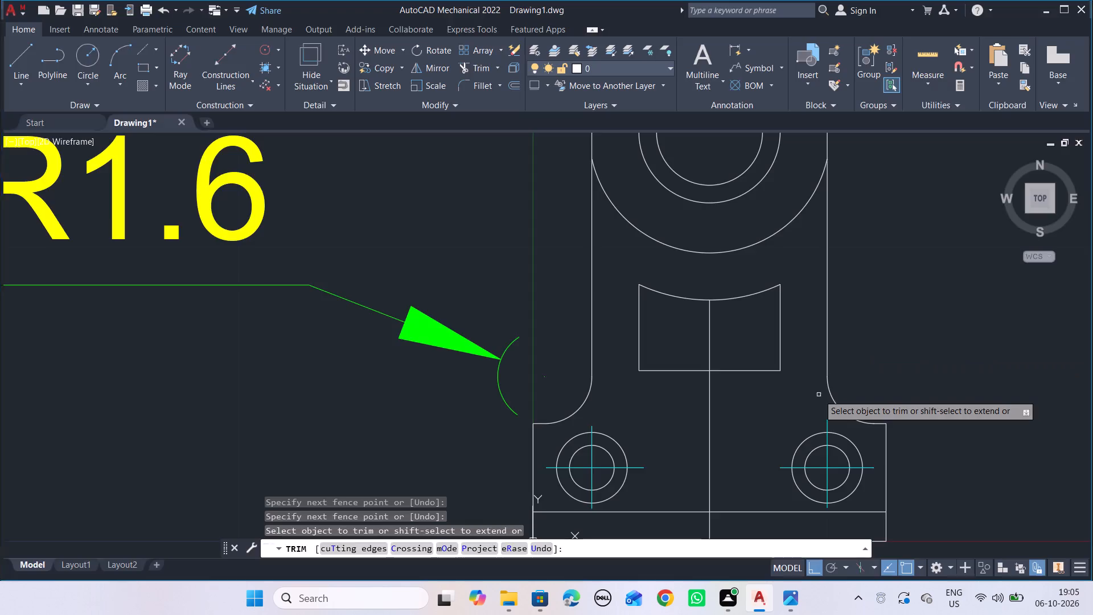
key(alt+Tab)
drag(720, 411, 702, 411)
drag(712, 349, 700, 346)
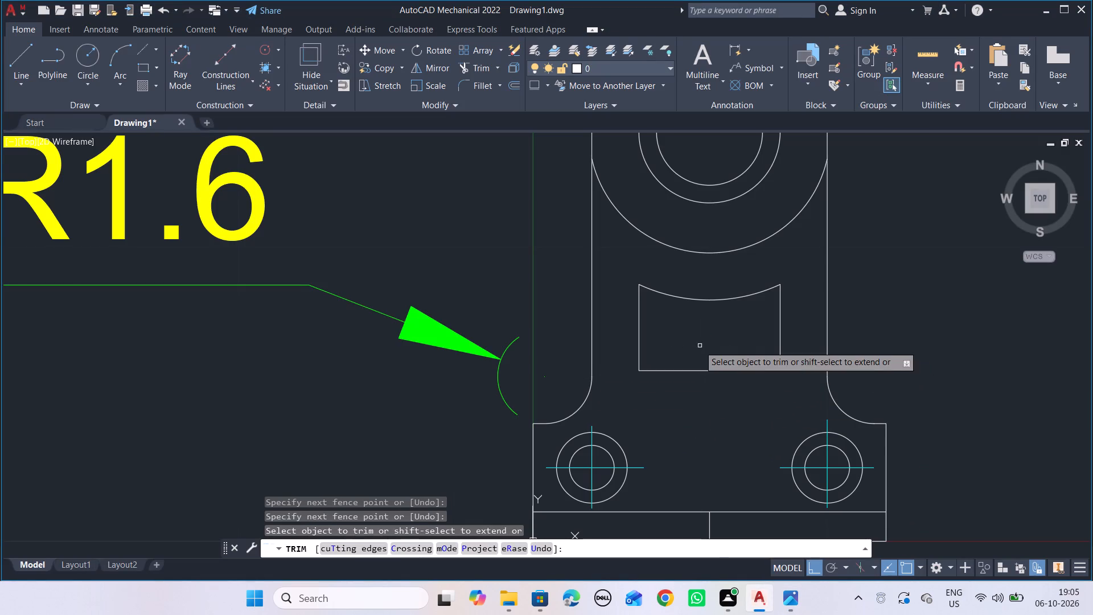
scroll(698, 353, down, 2)
scroll(717, 465, up, 3)
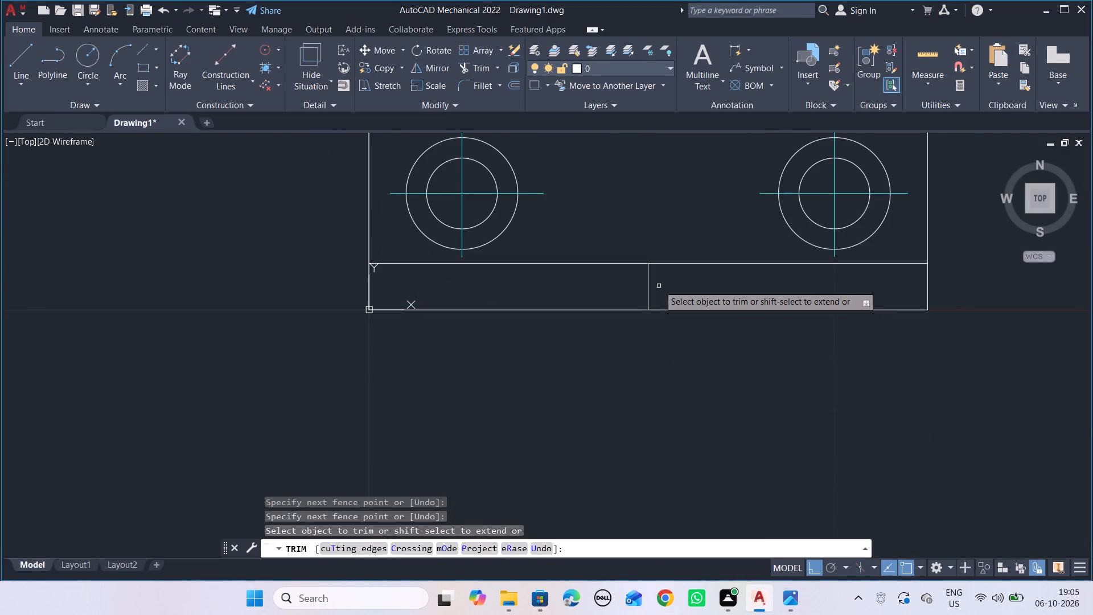
drag(659, 285, 634, 288)
scroll(634, 288, down, 1)
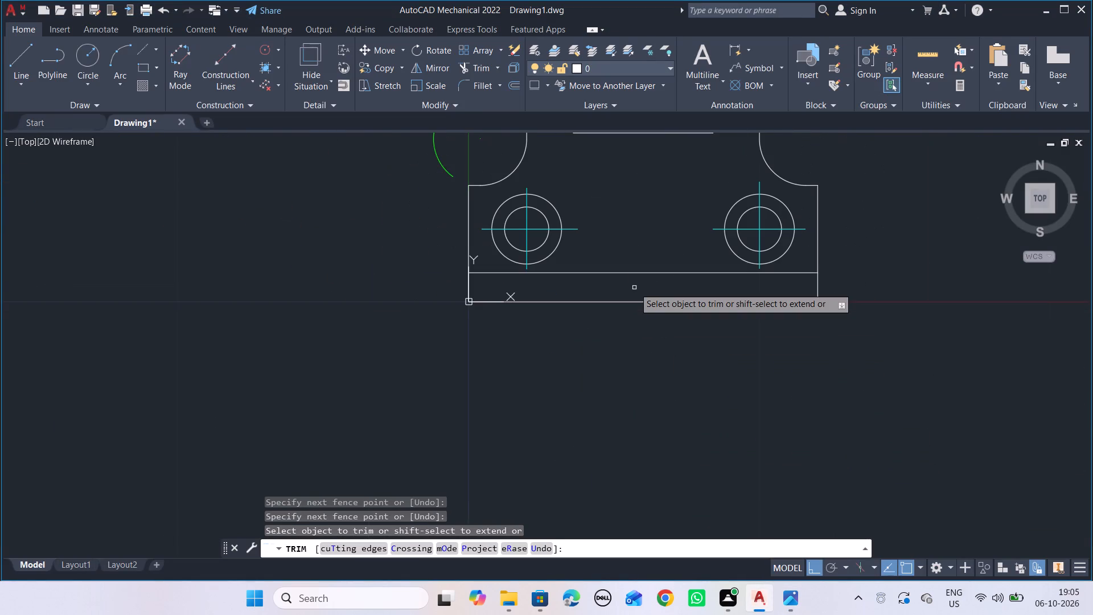
scroll(634, 288, down, 1)
scroll(628, 334, down, 2)
key(alt+Tab)
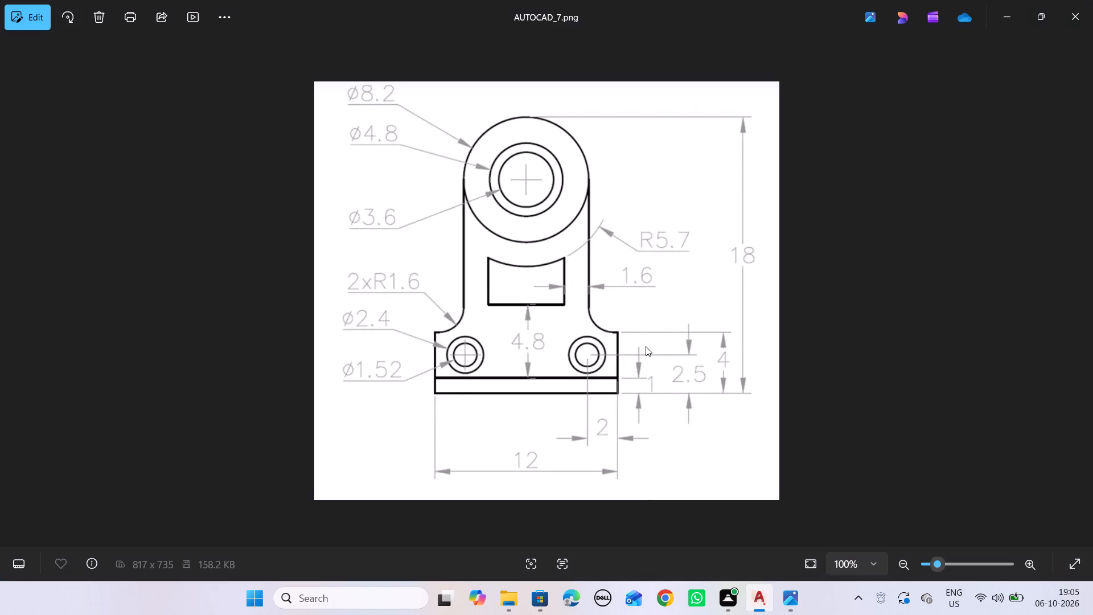
key(alt+Tab)
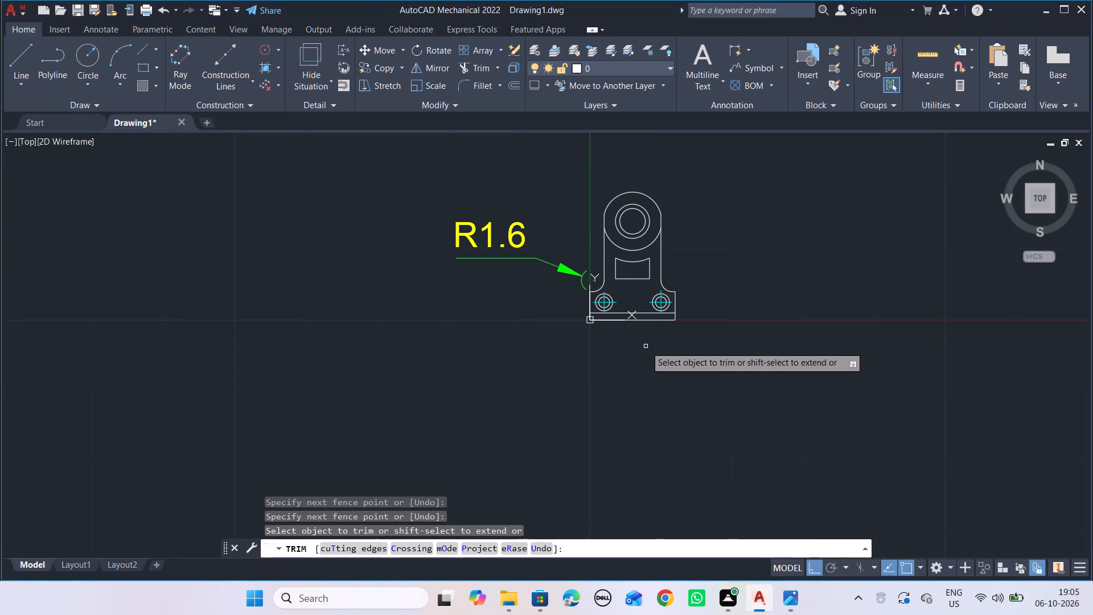
middle_click(734, 236)
key(Escape)
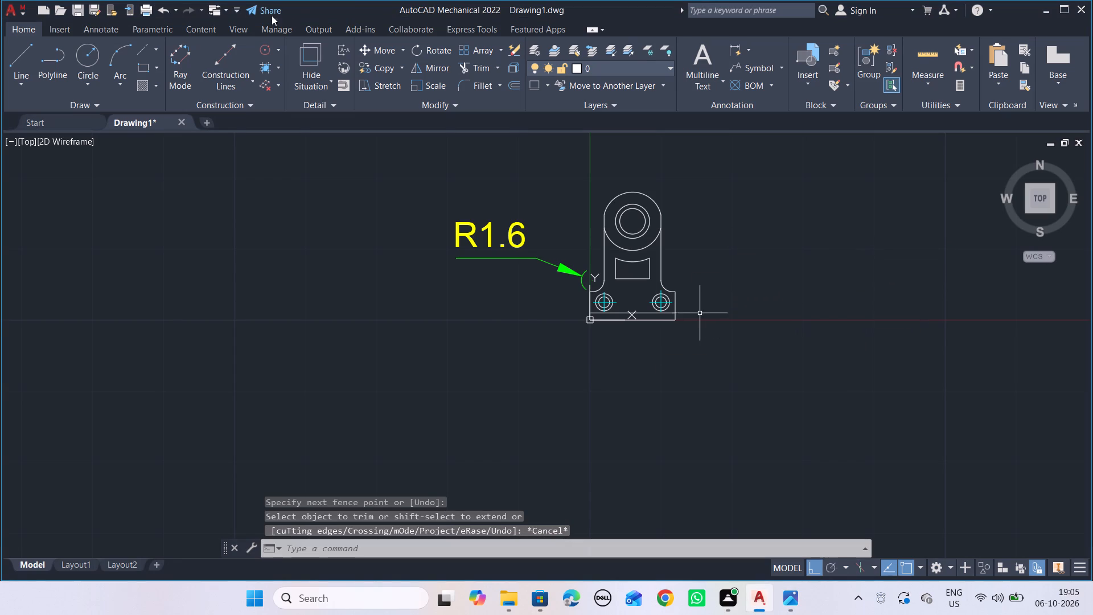
Add a vertical dimension for the overall height, from the base's lower right corner to the top of the outer circle, placed right of the bracket.
click(99, 34)
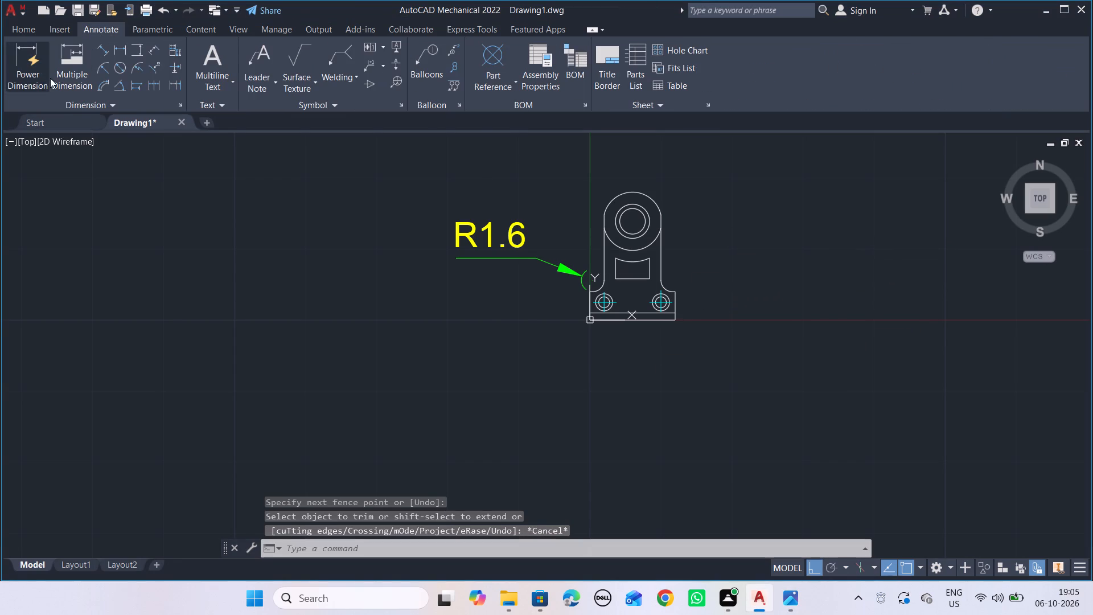
click(134, 52)
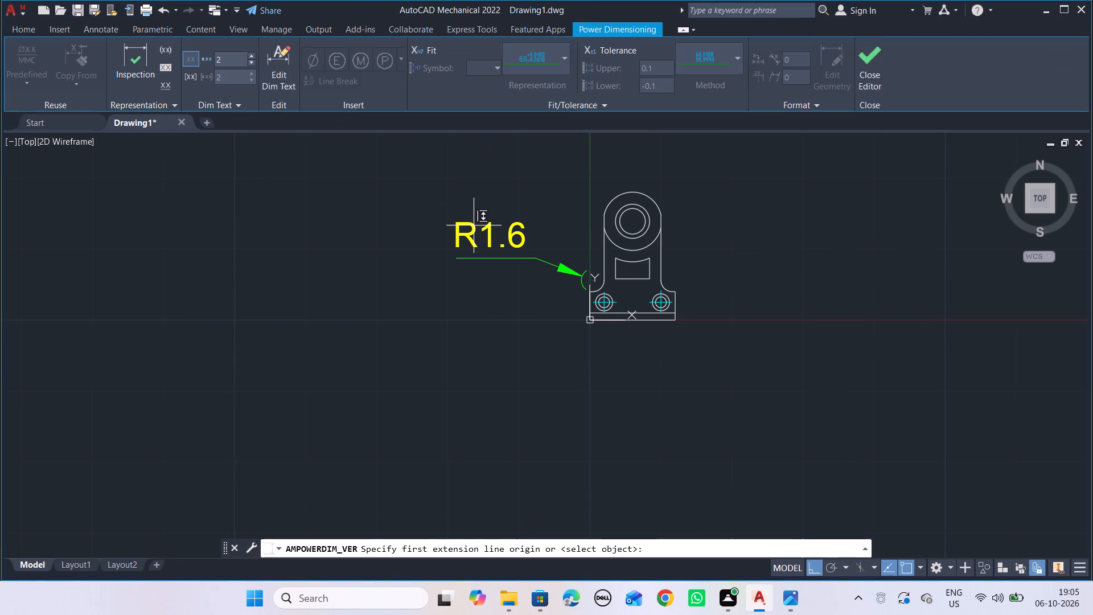
click(673, 321)
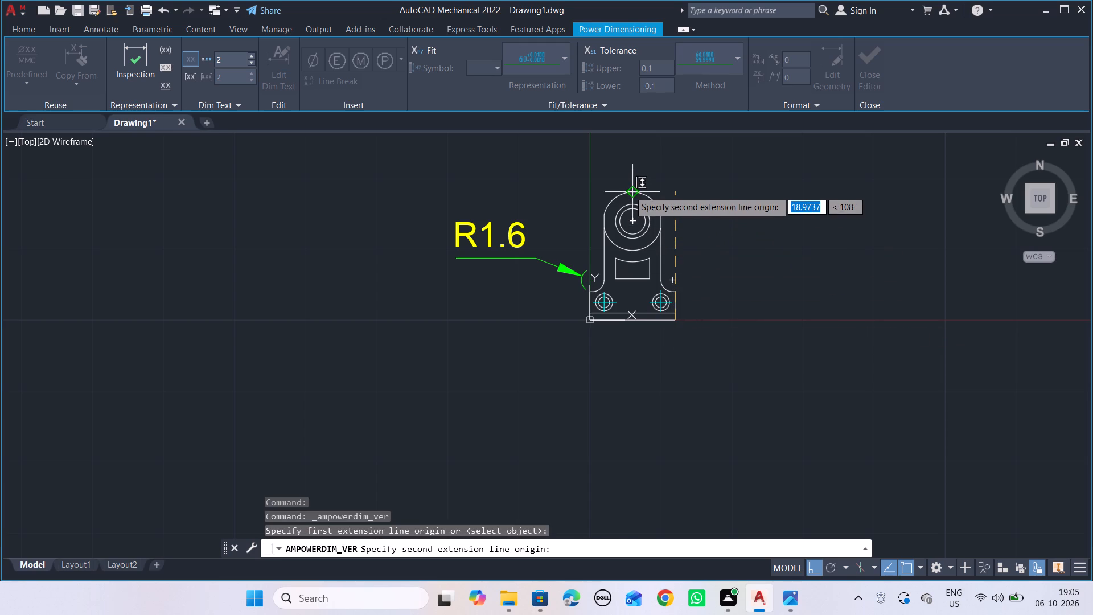
ctrl+click(629, 191)
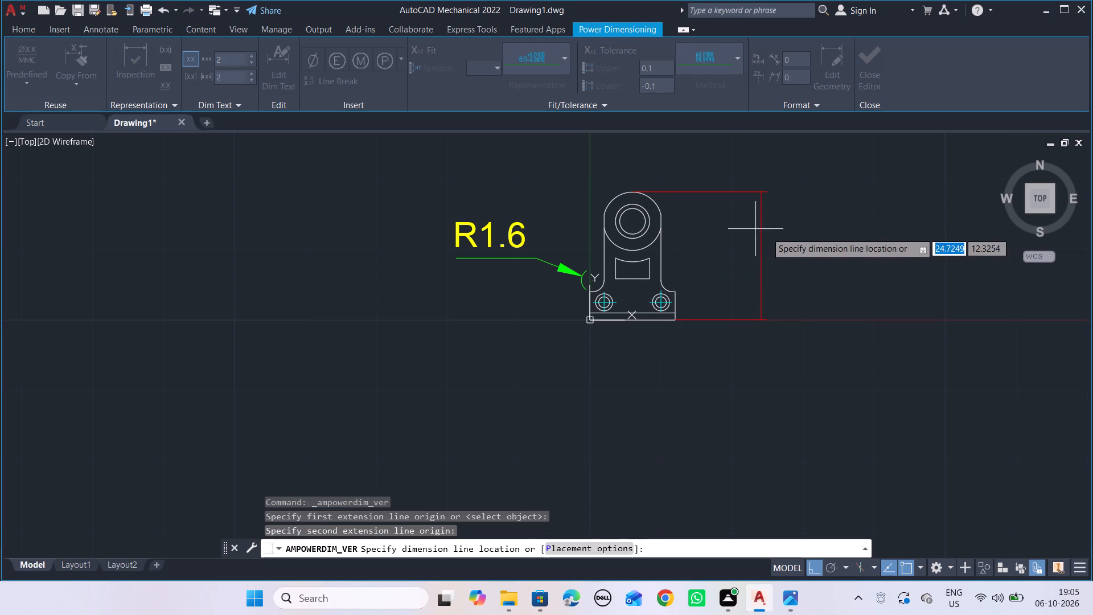
click(755, 248)
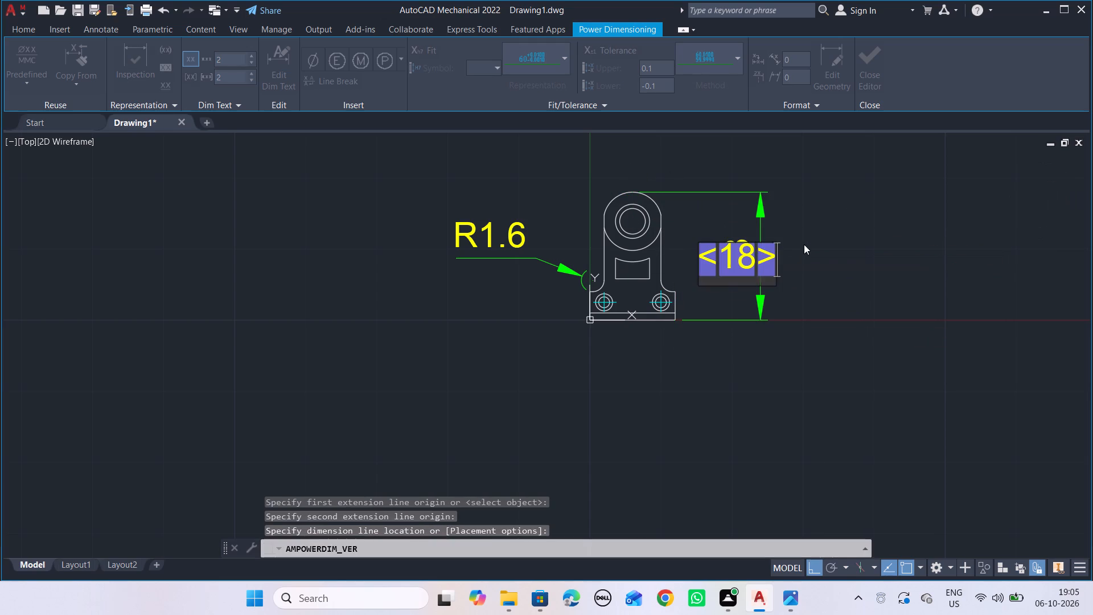
click(804, 243)
key(Escape)
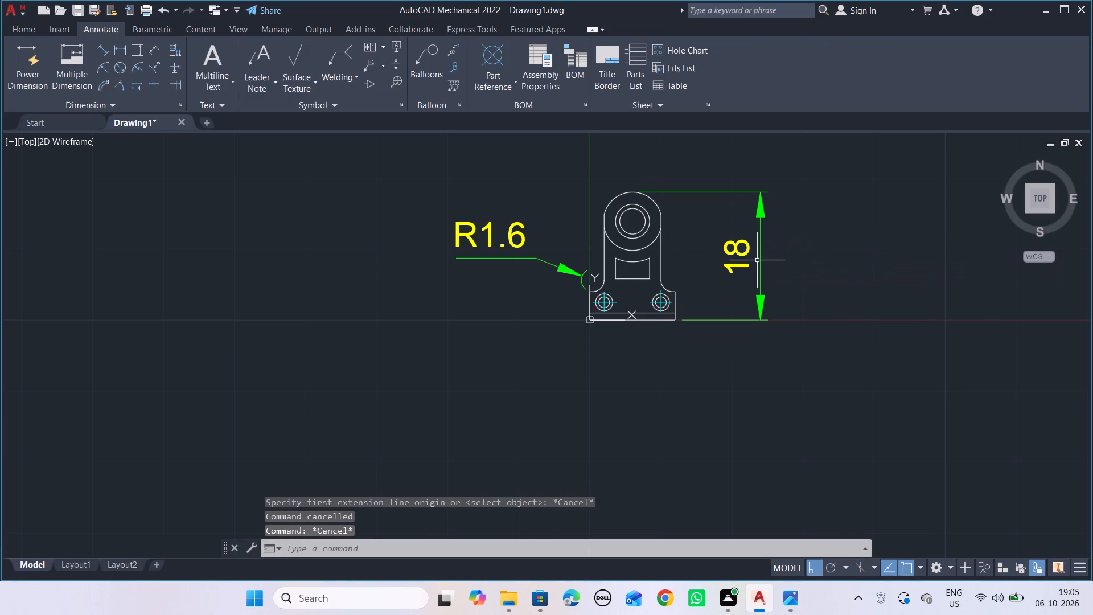
Move the overall height dimension farther to the right of the bracket.
click(740, 253)
click(739, 258)
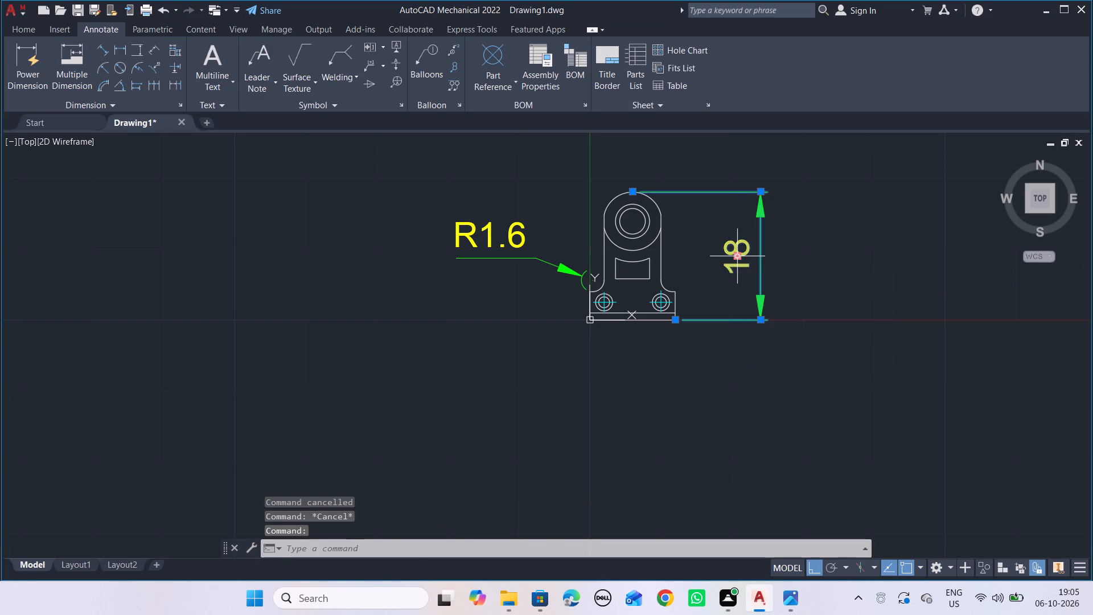
click(800, 254)
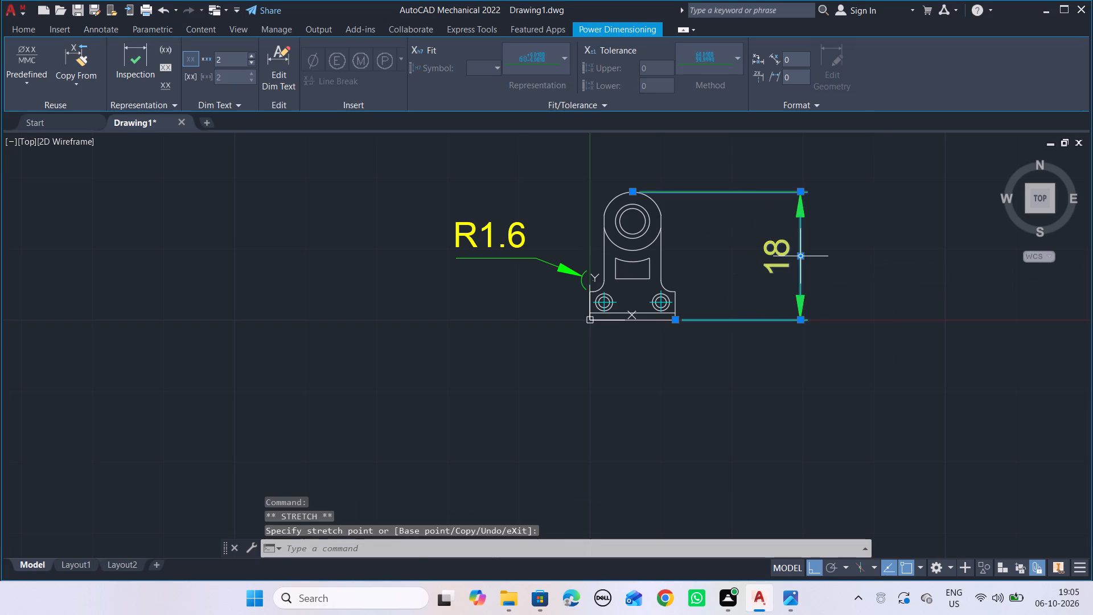
key(Escape)
Following AUTOCAD_7.png, add a vertical dimension from the base's lower right corner to its right shoulder, placed inside the overall height dimension.
key(alt+Tab)
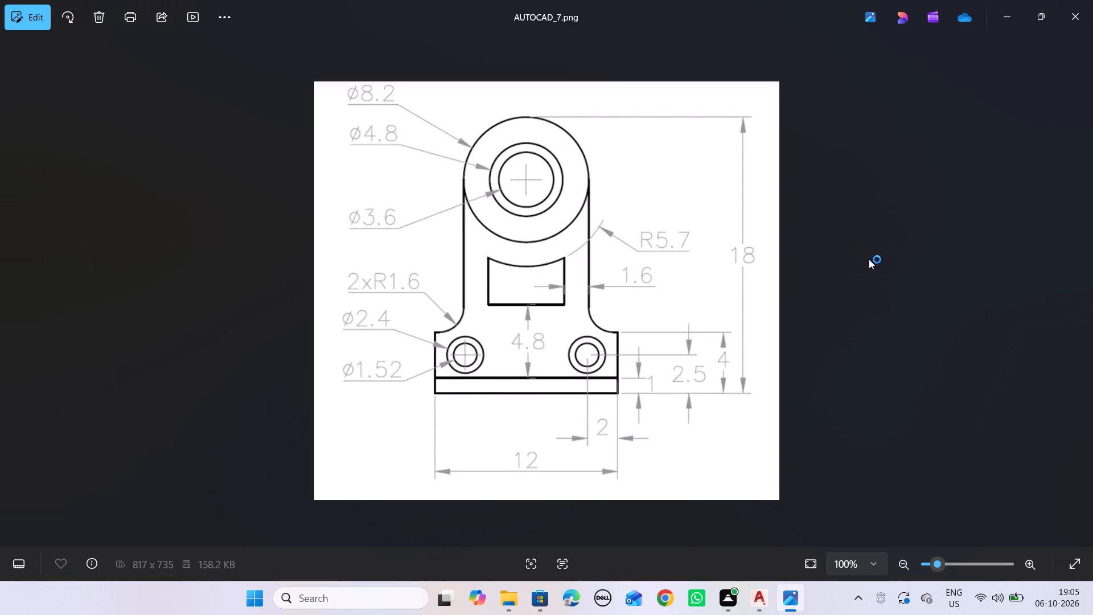
key(alt+Tab)
scroll(643, 310, up, 3)
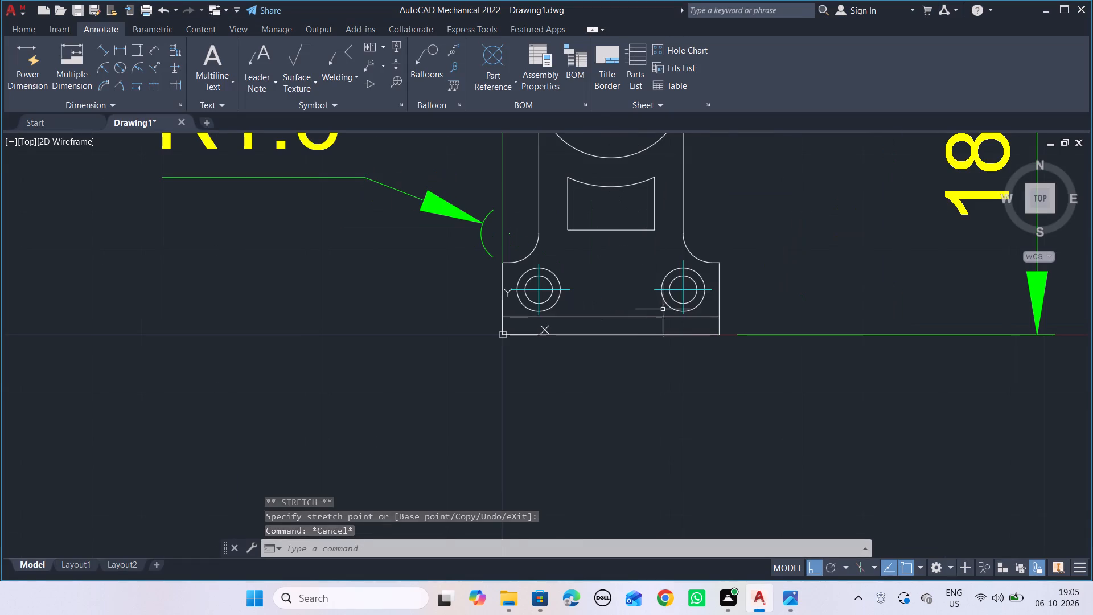
key(space)
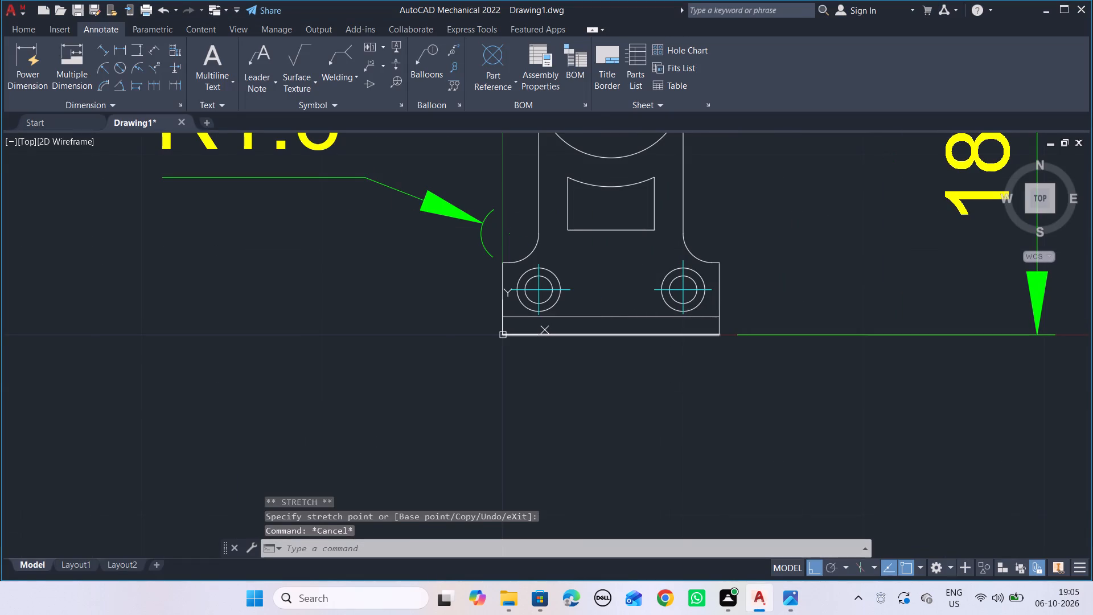
click(717, 335)
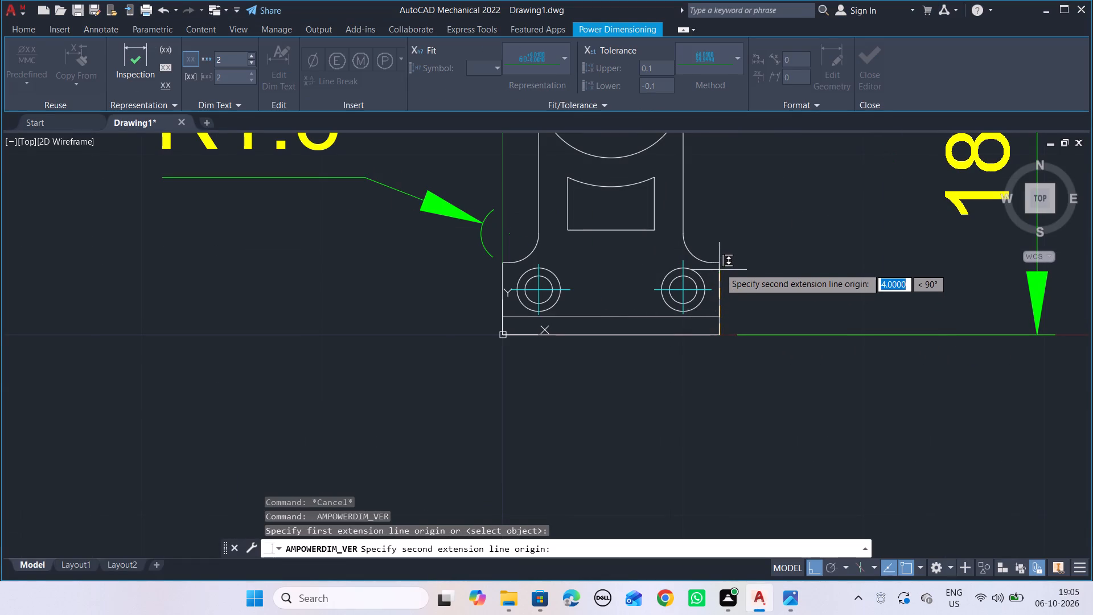
click(718, 264)
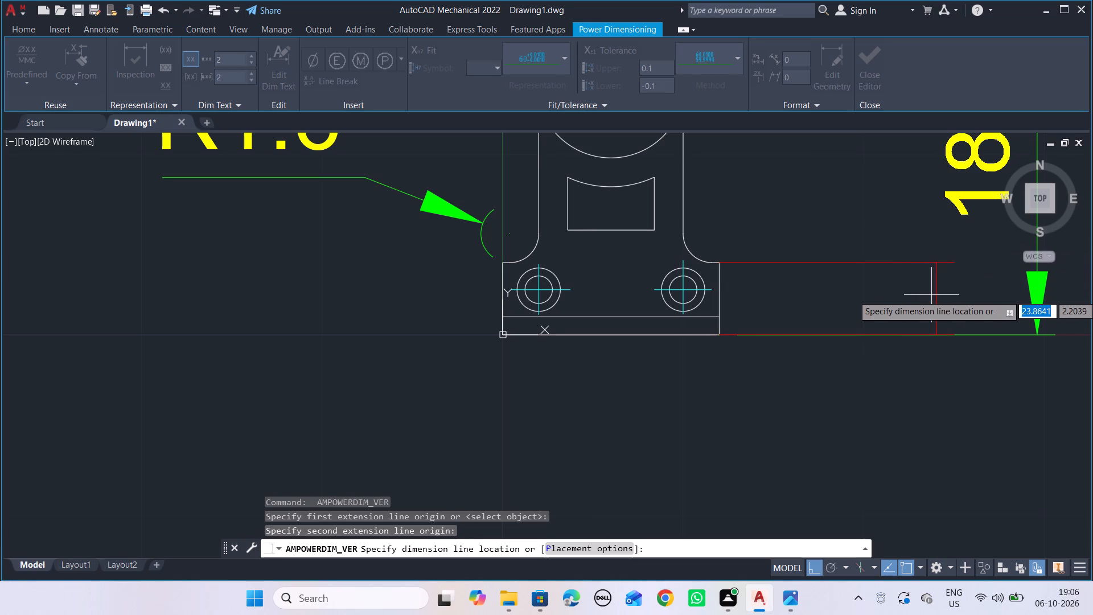
click(971, 297)
scroll(878, 325, up, 3)
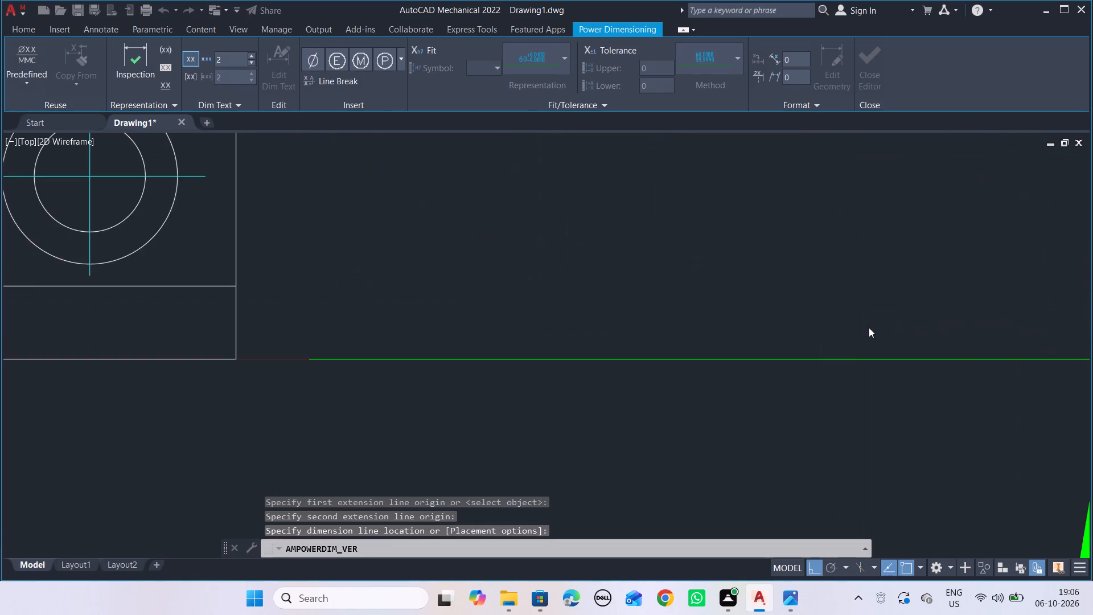
scroll(874, 319, down, 5)
click(871, 341)
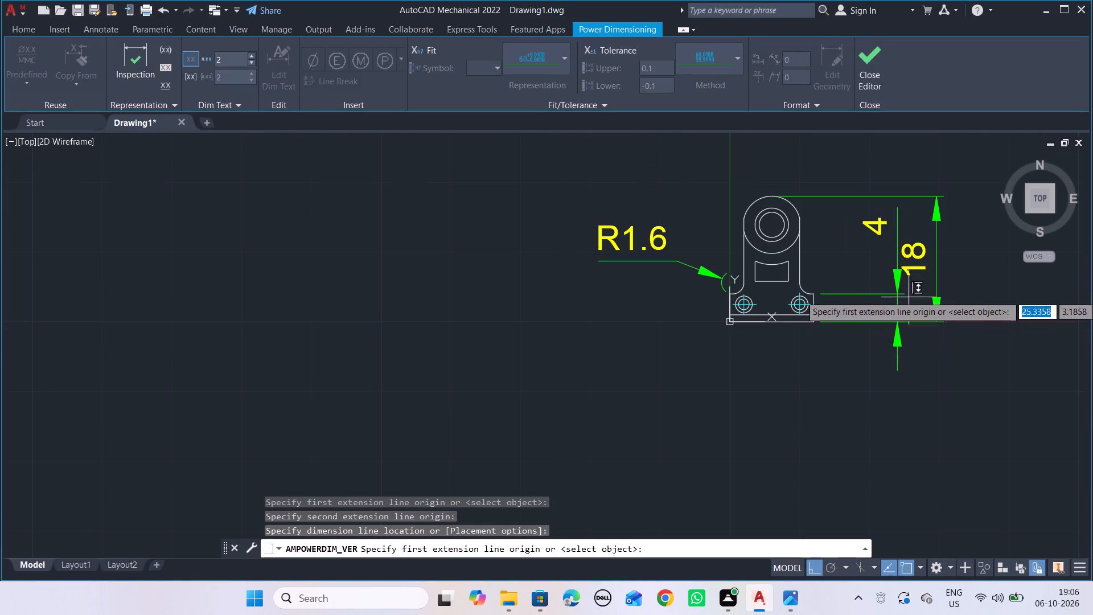
scroll(960, 260, down, 1)
middle_click(960, 260)
key(Escape)
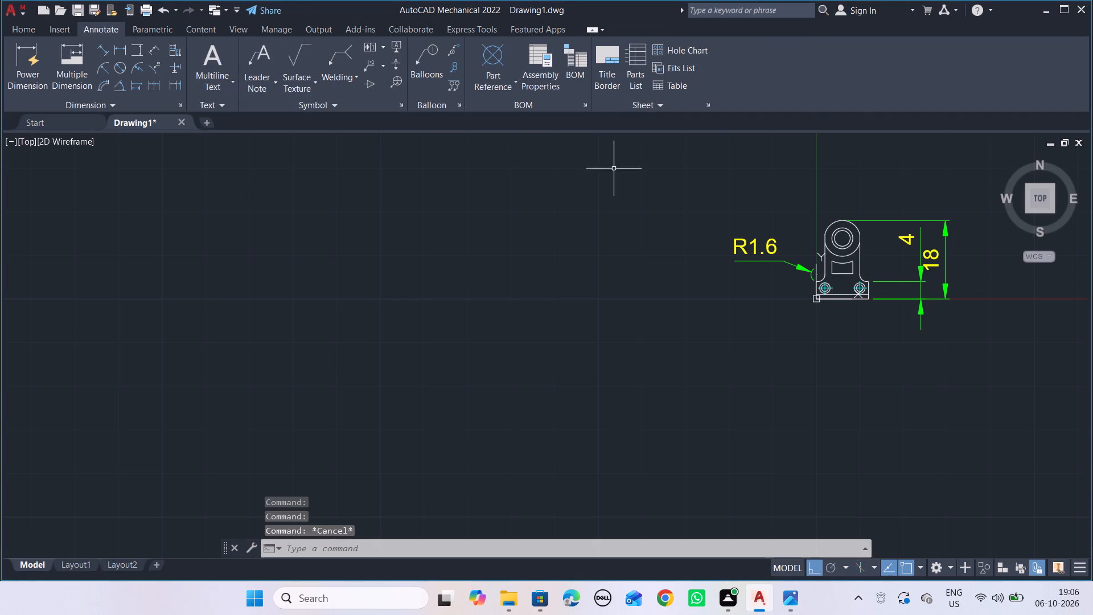
Move the overall height dimension farther right, clear of the shoulder height dimension.
click(926, 259)
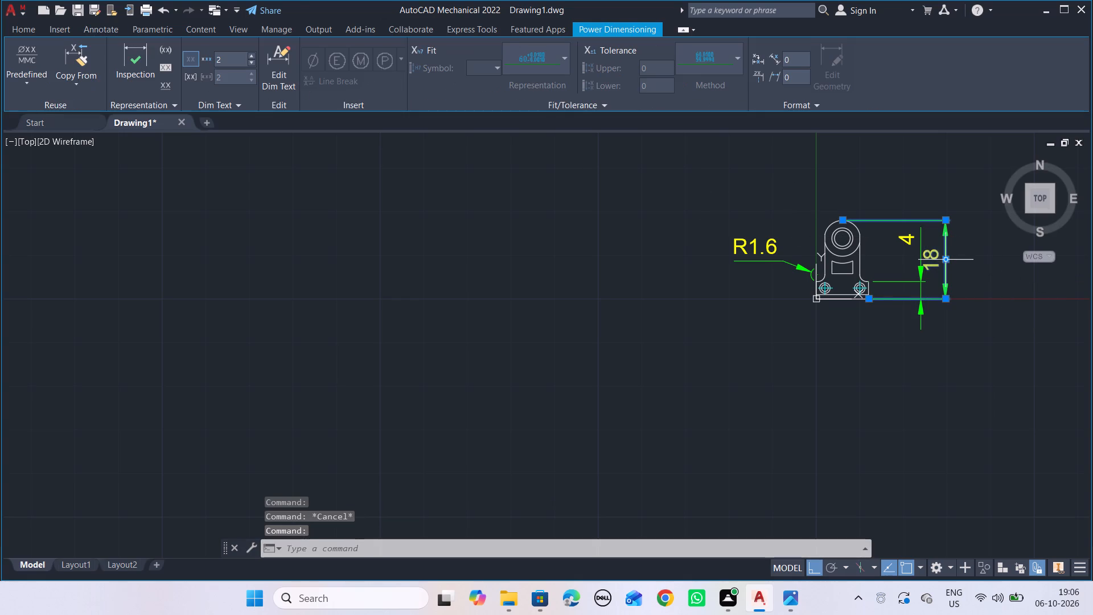
click(943, 260)
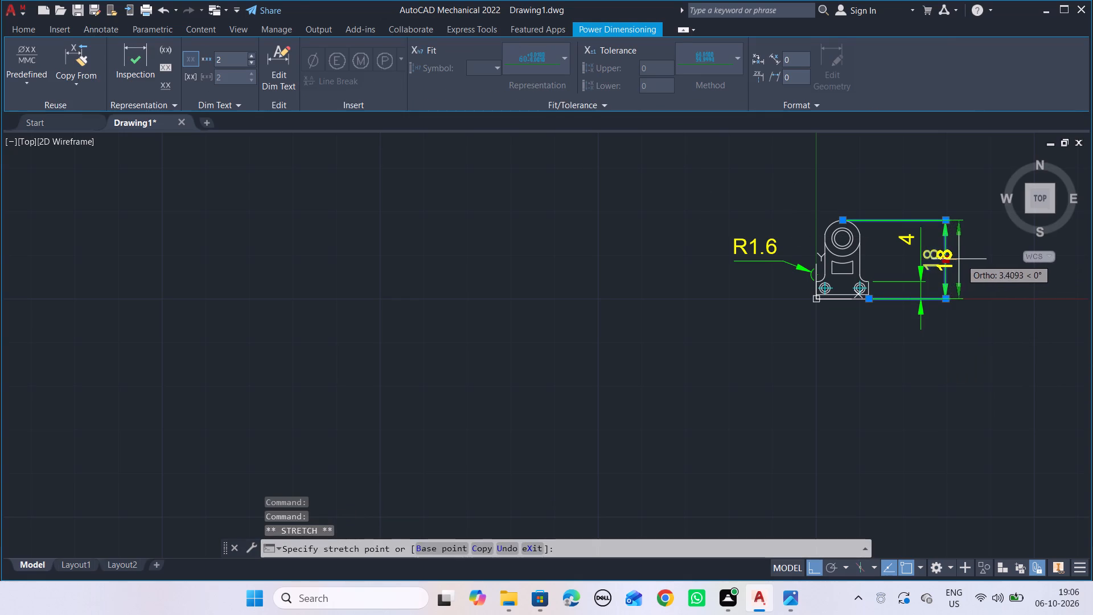
click(967, 259)
key(Escape)
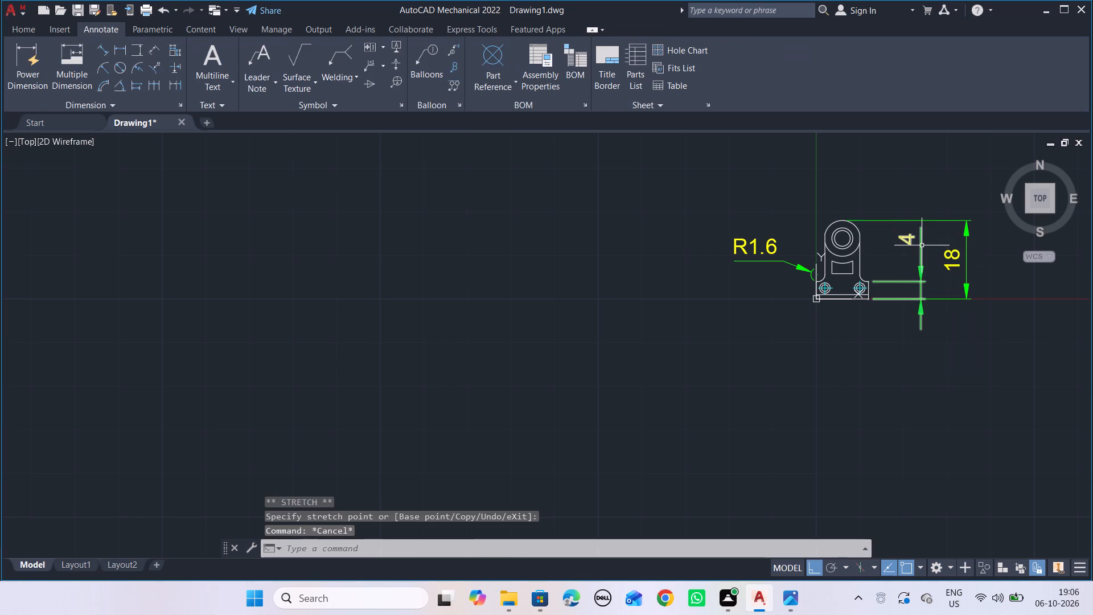
Move the shoulder height dimension farther right of the bracket, keeping it just inside the overall height dimension.
click(922, 245)
click(909, 240)
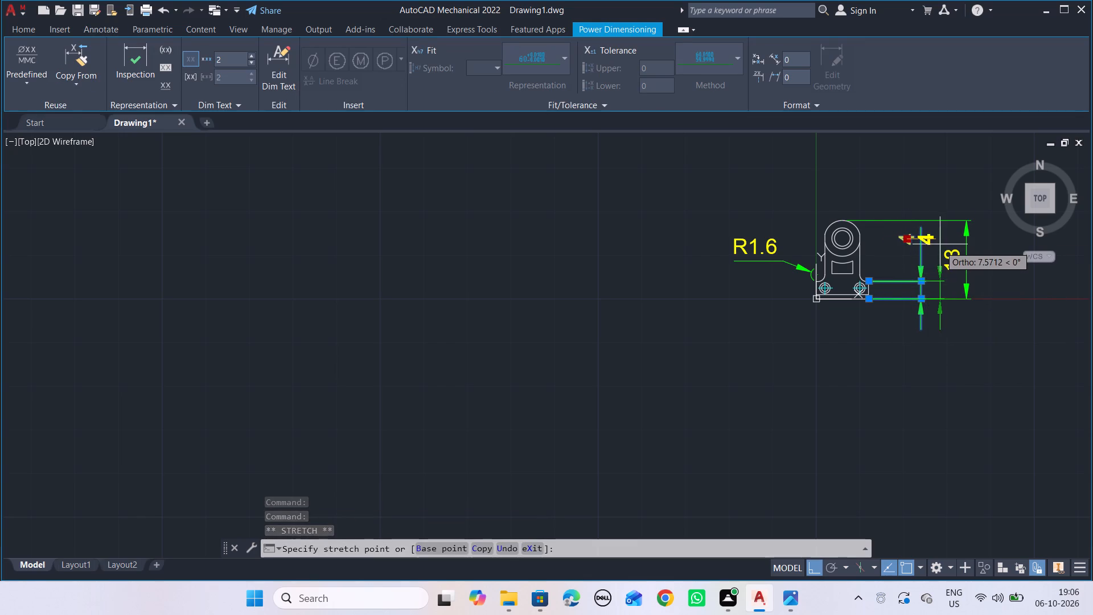
click(985, 312)
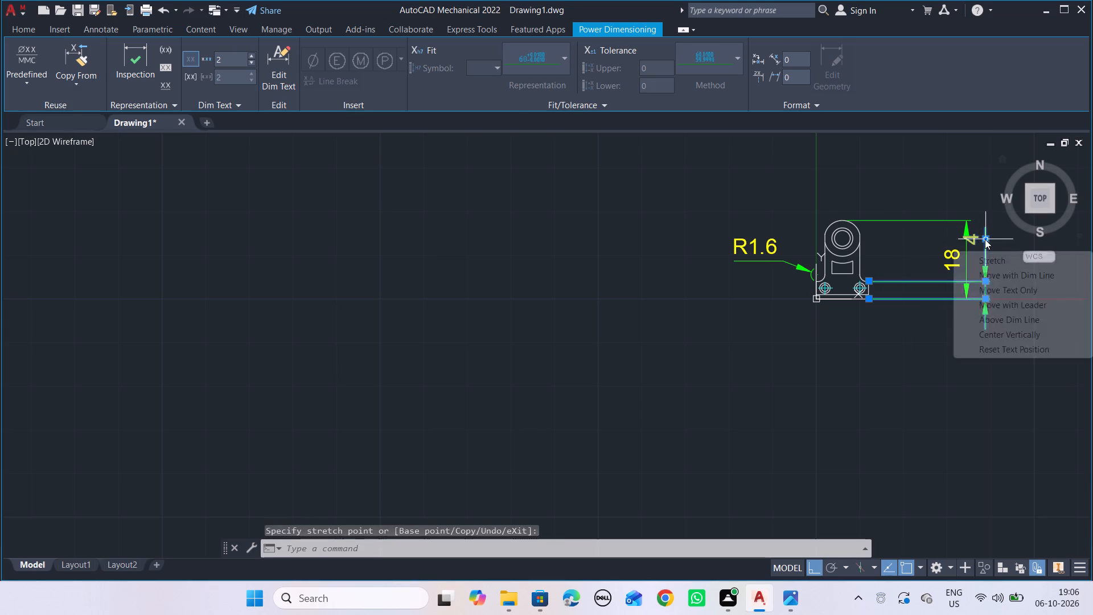
click(985, 239)
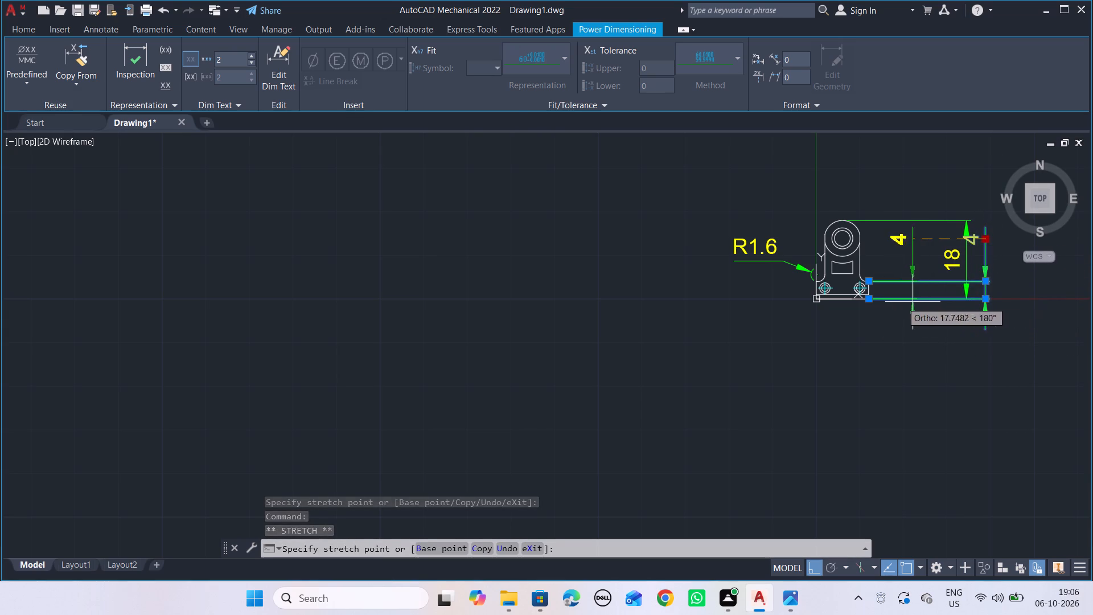
key(Escape)
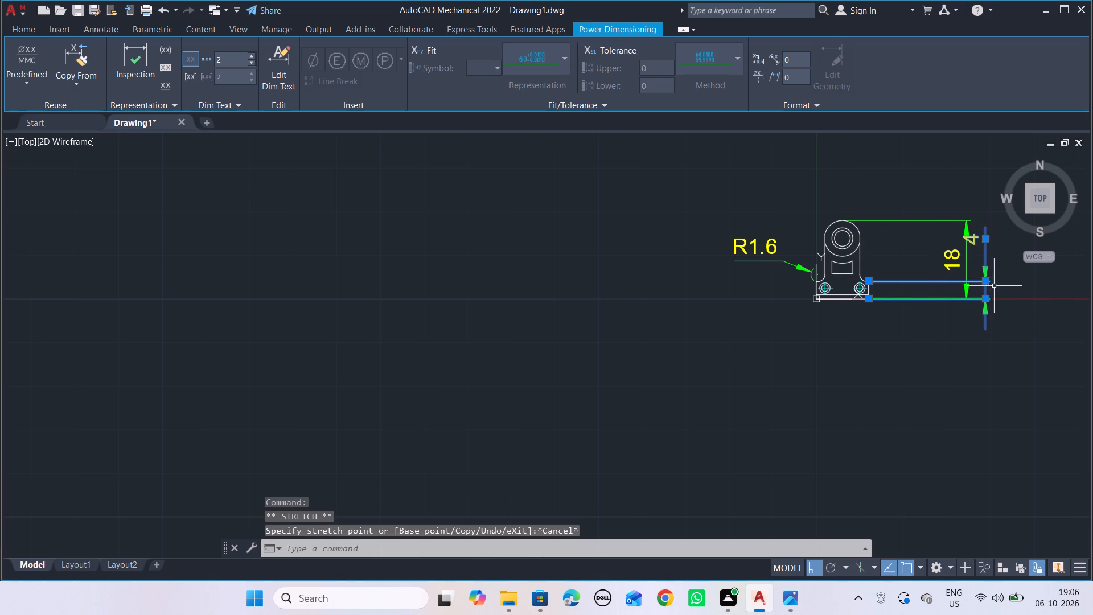
click(987, 298)
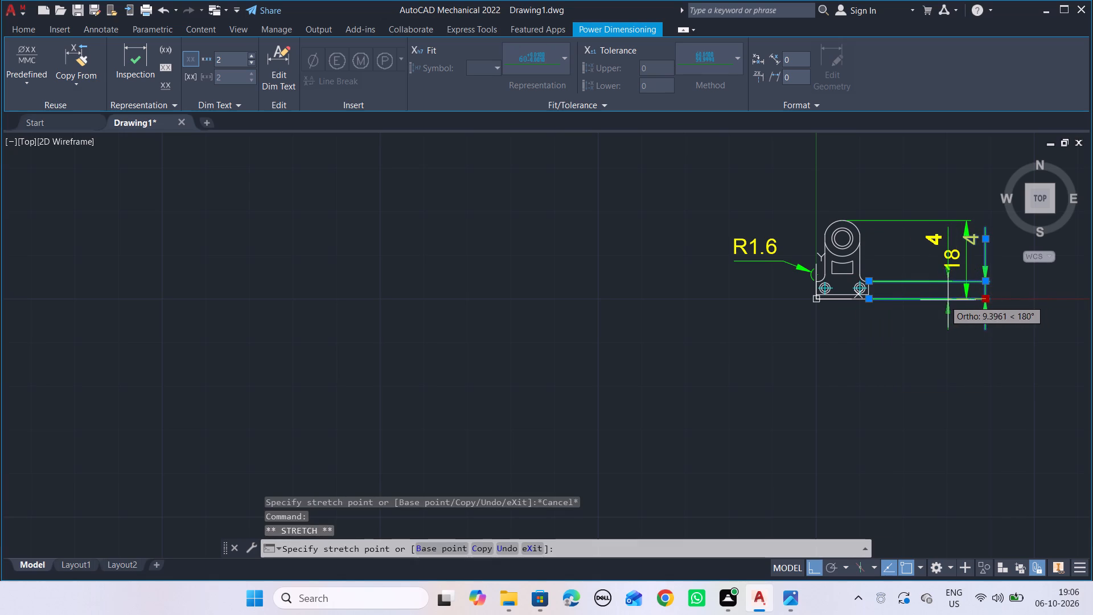
click(939, 300)
scroll(938, 270, up, 3)
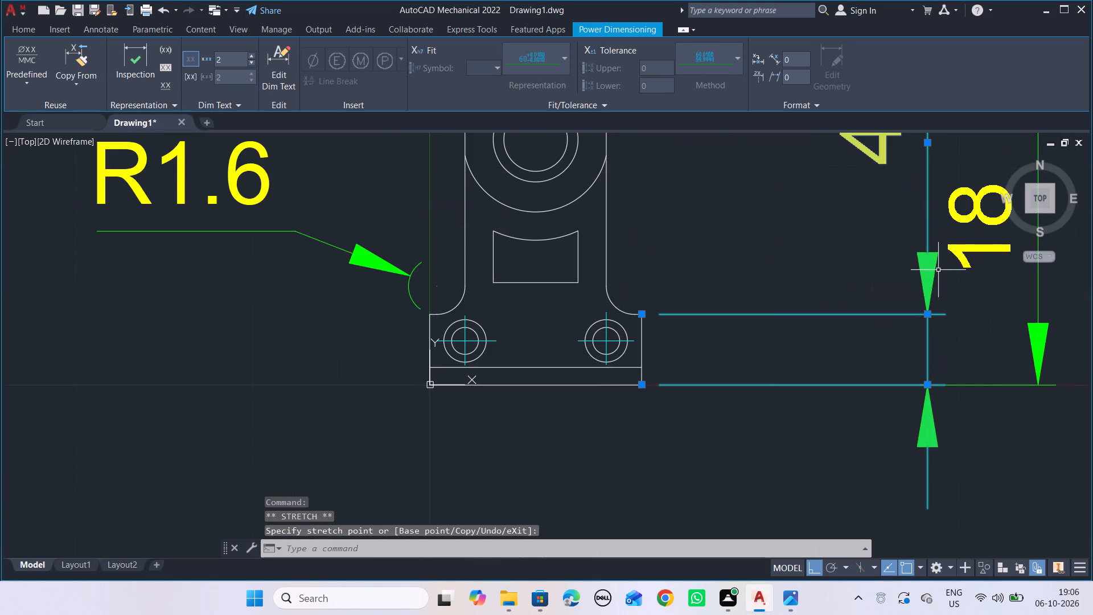
click(927, 141)
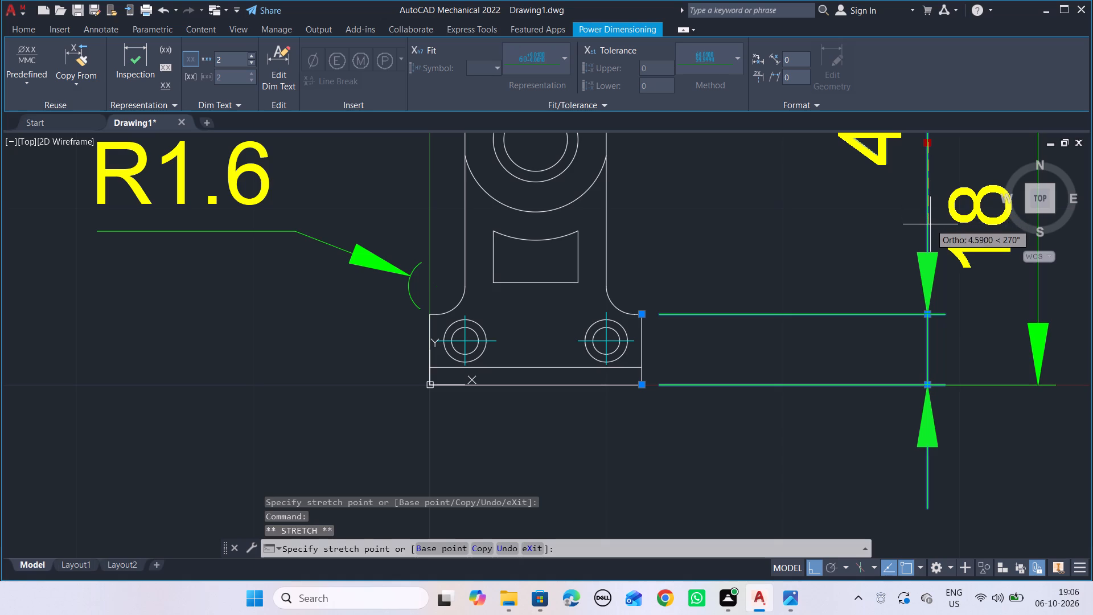
click(930, 224)
scroll(902, 182, down, 2)
key(Escape)
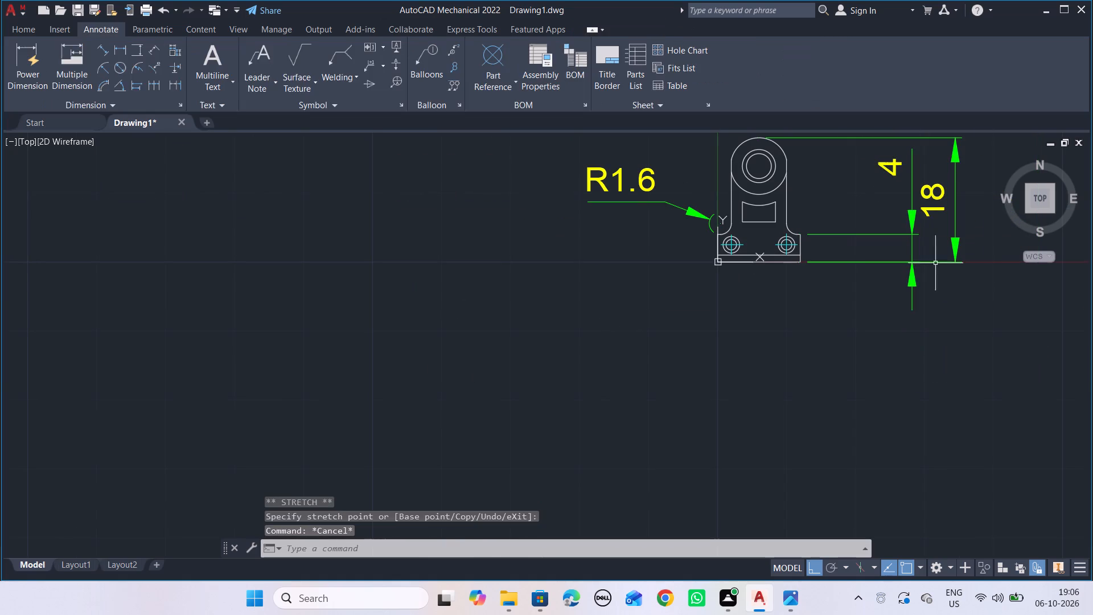
Following AUTOCAD_7.png, add a vertical dimension from the right hole's horizontal centre line to the base's bottom edge, inside the shoulder height dimension.
key(alt+Tab)
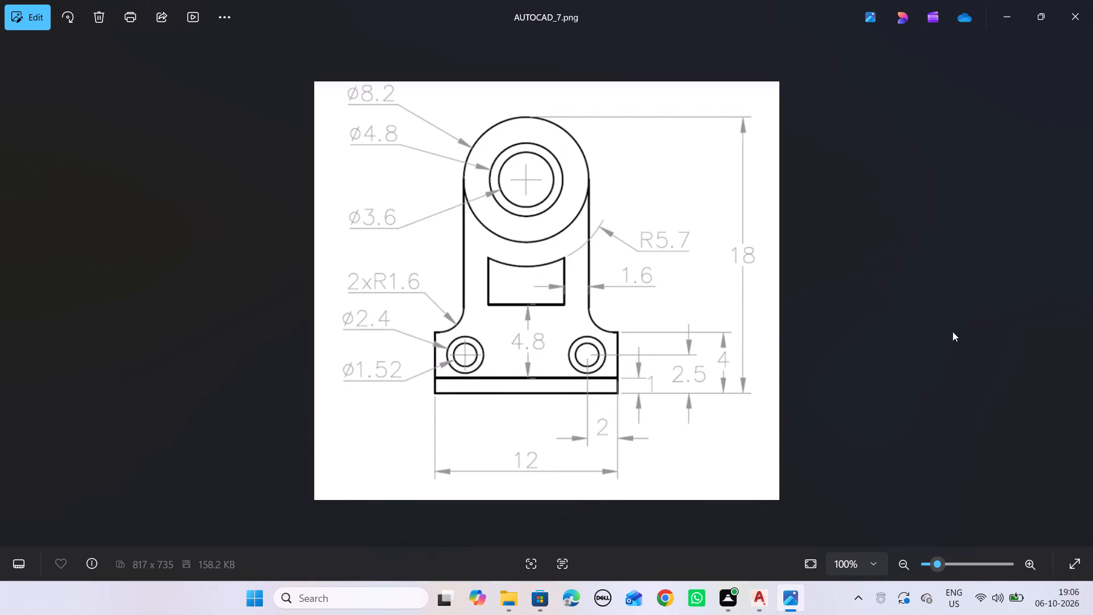
key(alt+Tab)
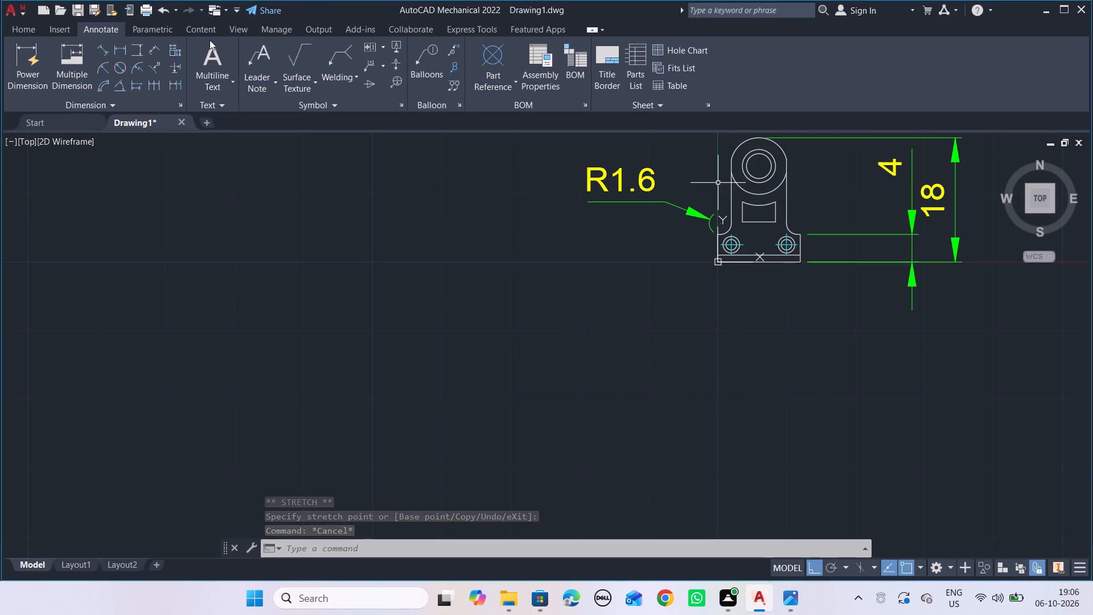
click(33, 63)
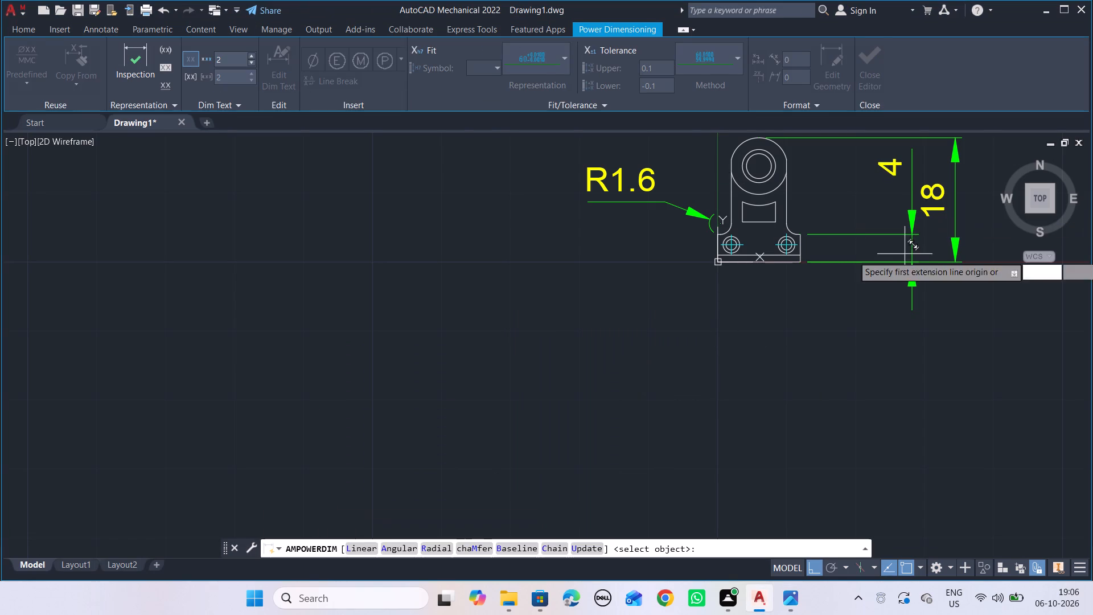
scroll(794, 251, up, 3)
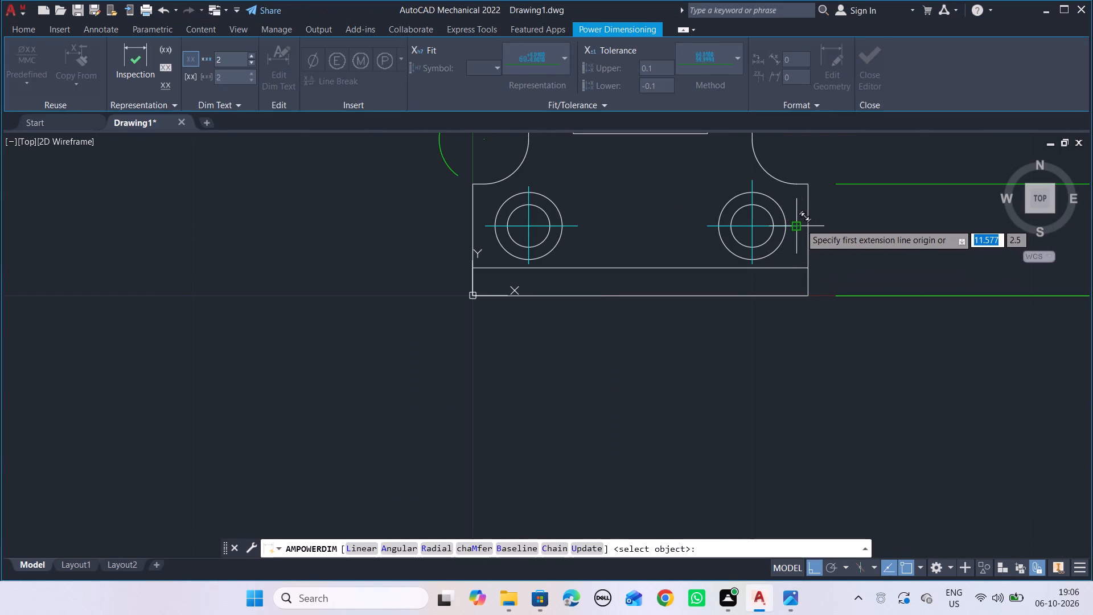
click(800, 224)
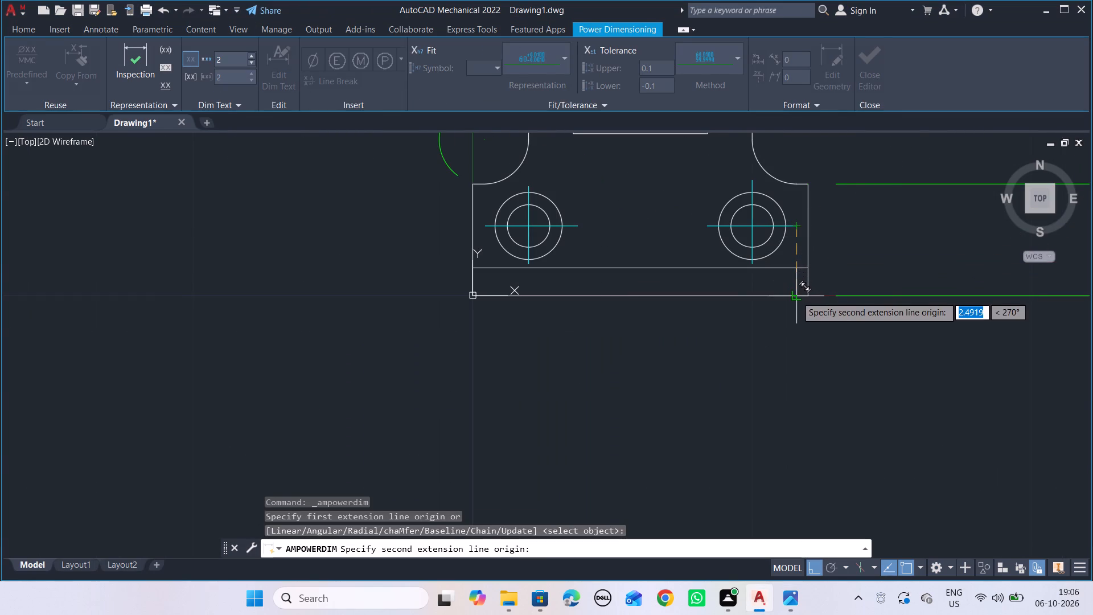
ctrl+click(796, 296)
scroll(914, 266, down, 2)
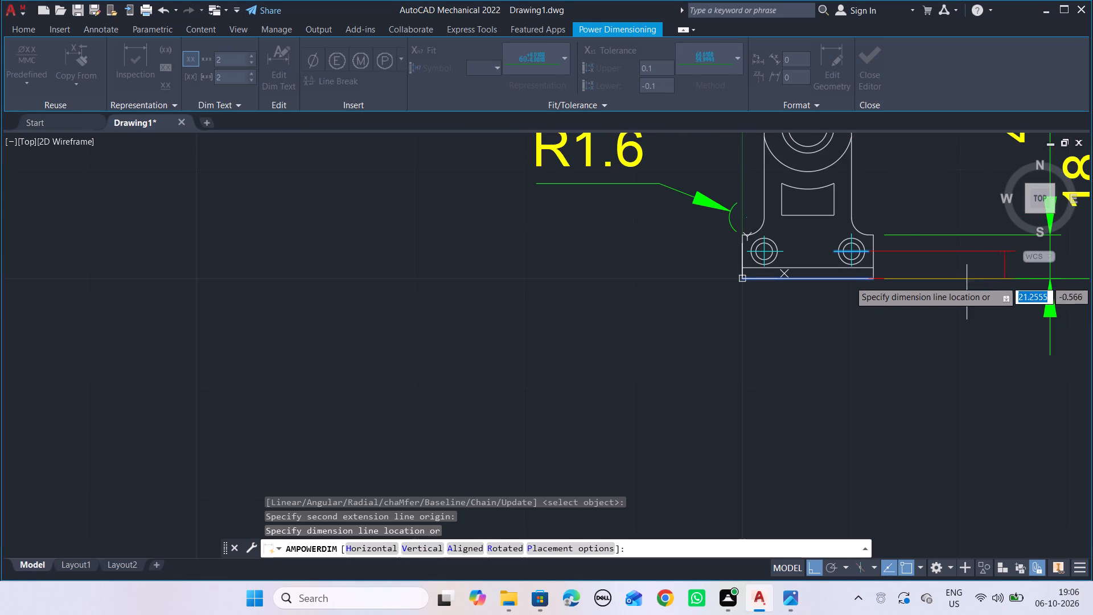
click(989, 354)
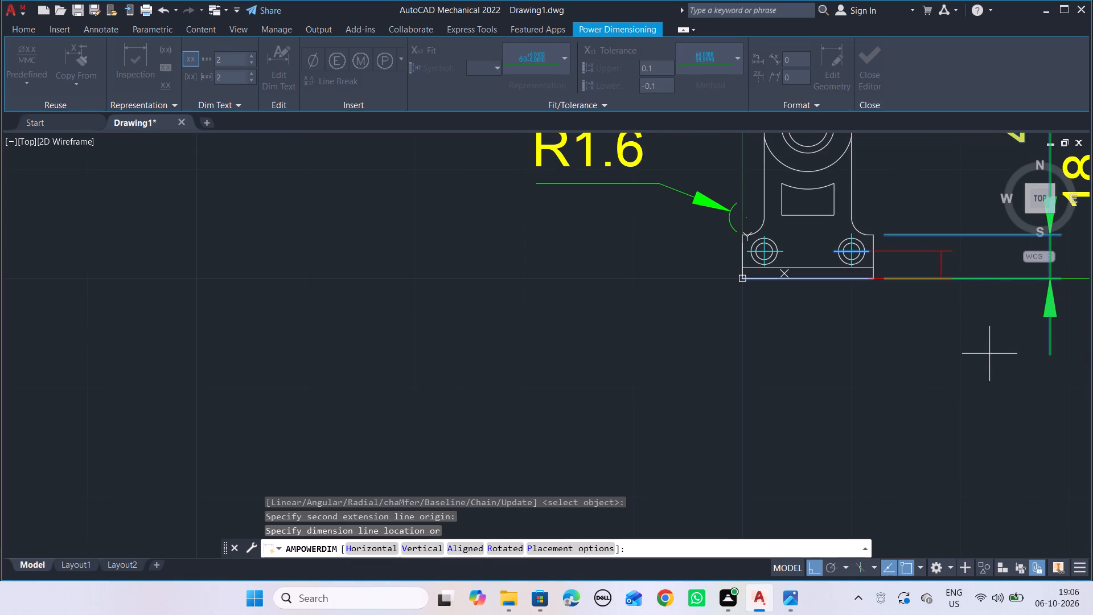
click(995, 353)
Following AUTOCAD_7.png, add a vertical dimension for the bottom strip's thickness at its right end, placed inside the hole height dimension.
key(alt+Tab)
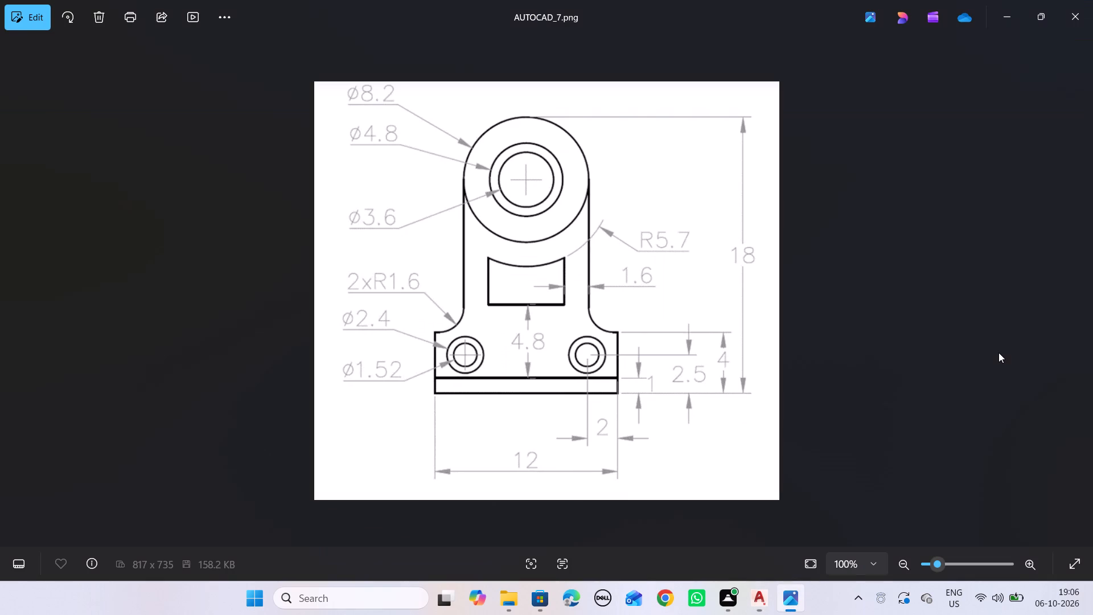
key(alt+Tab)
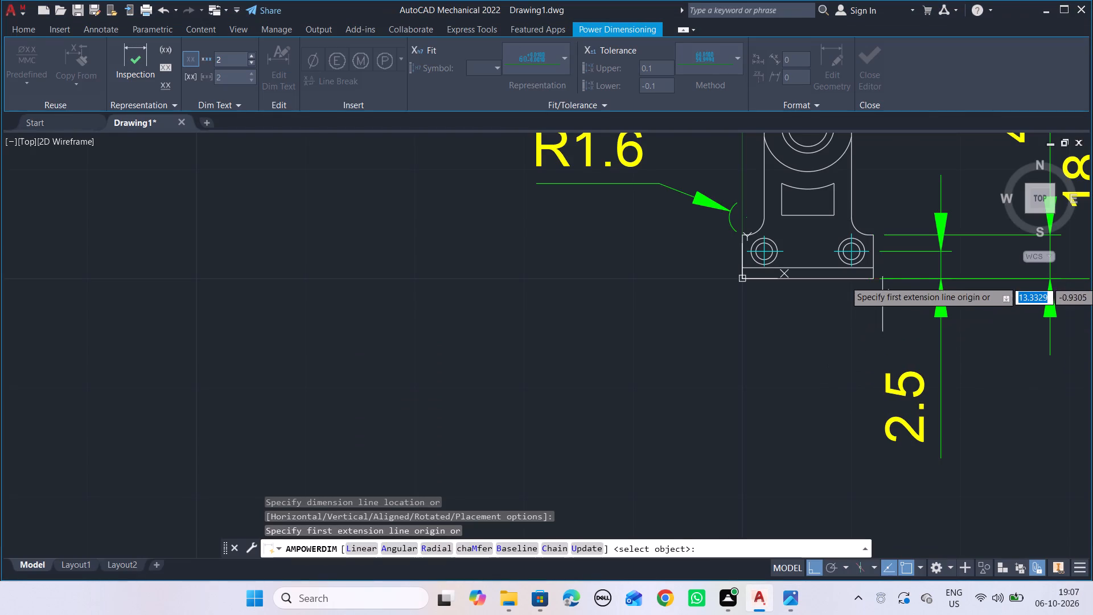
click(869, 280)
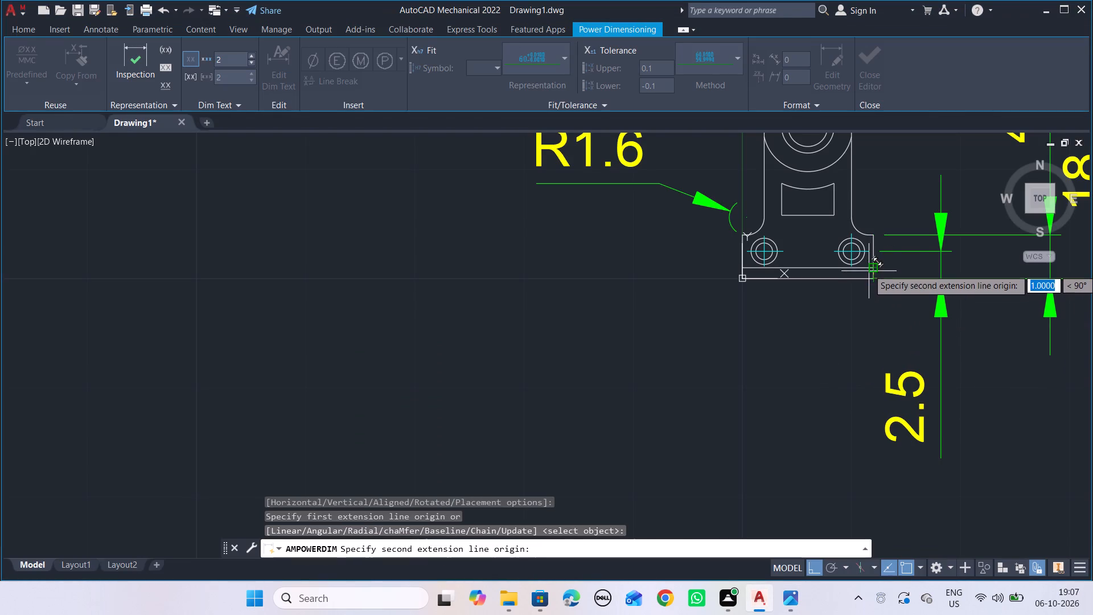
ctrl+click(869, 269)
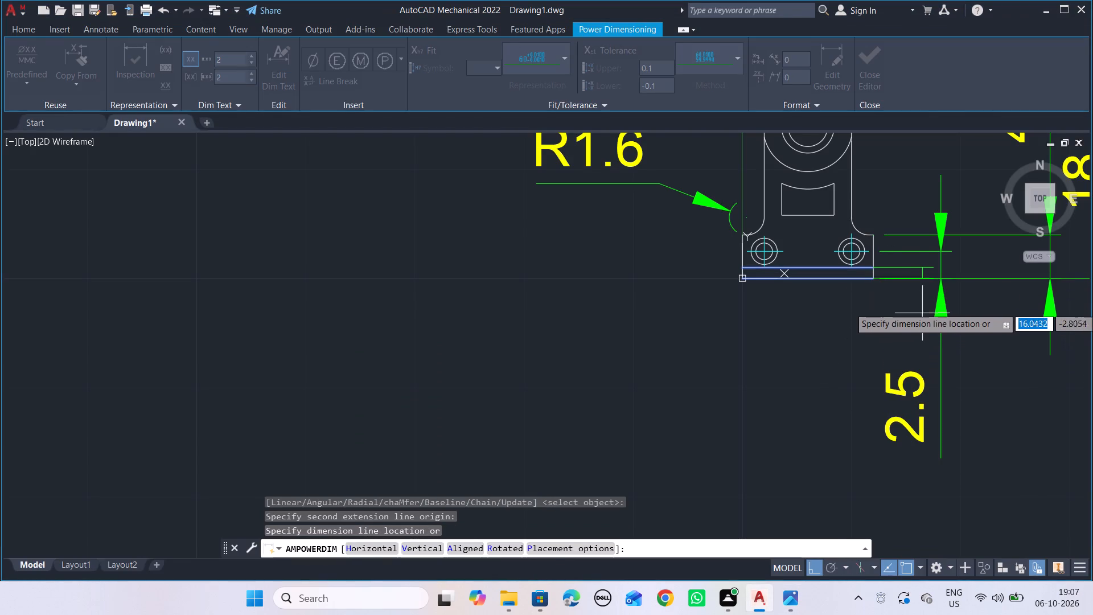
click(906, 304)
click(983, 355)
key(Escape)
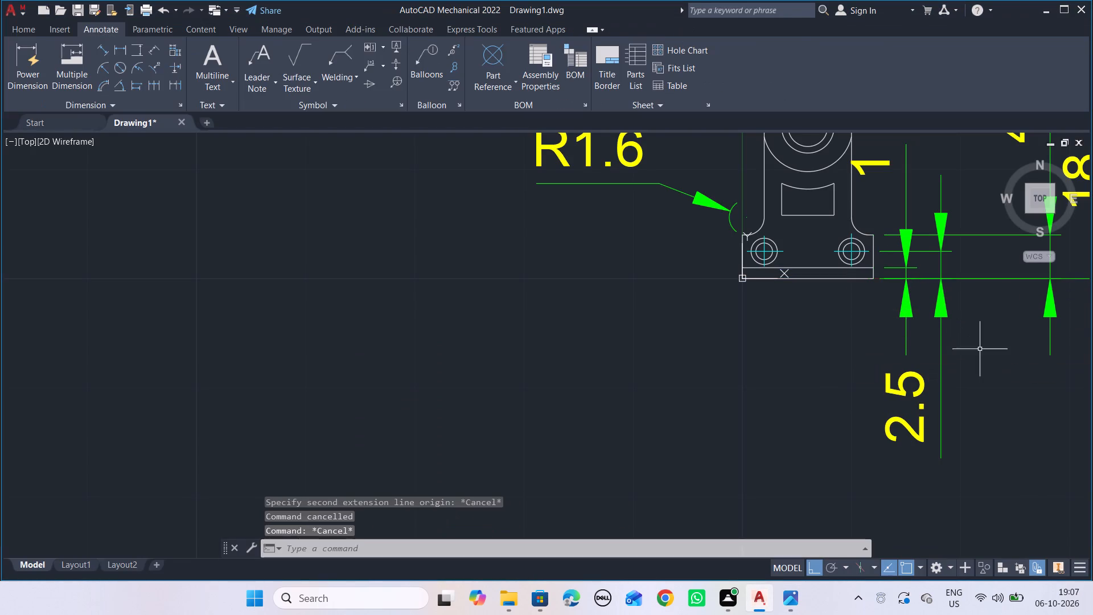
Move the hole height dimension farther right, between the strip thickness and shoulder height dimensions.
click(915, 440)
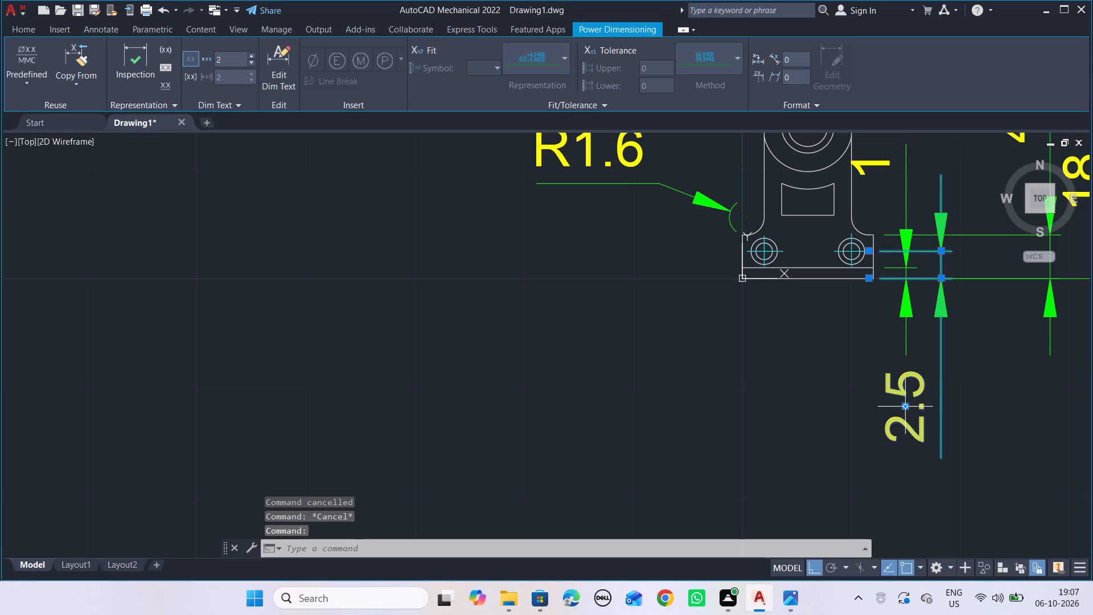
click(908, 405)
click(1002, 400)
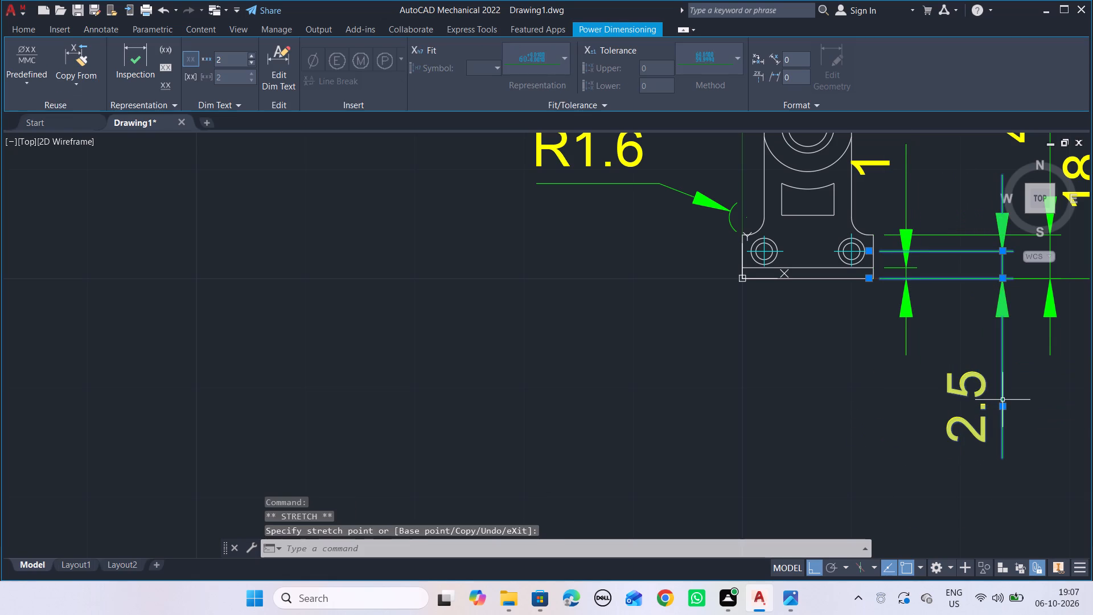
key(Escape)
Move the bottom strip's thickness dimension farther right so its text clears the bracket, keeping it inside the hole height dimension.
click(862, 167)
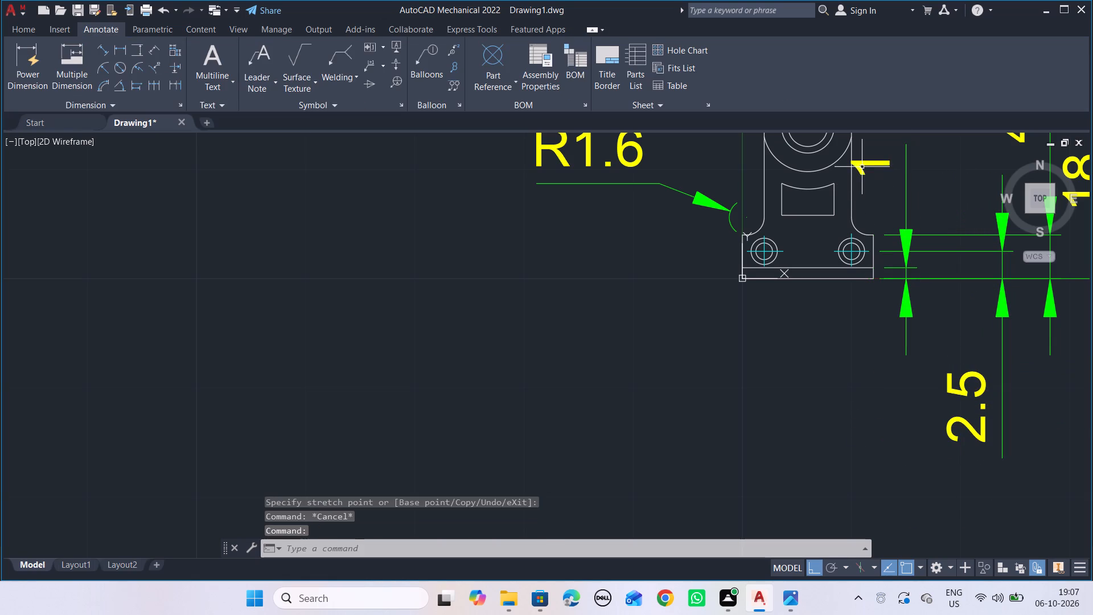
click(875, 168)
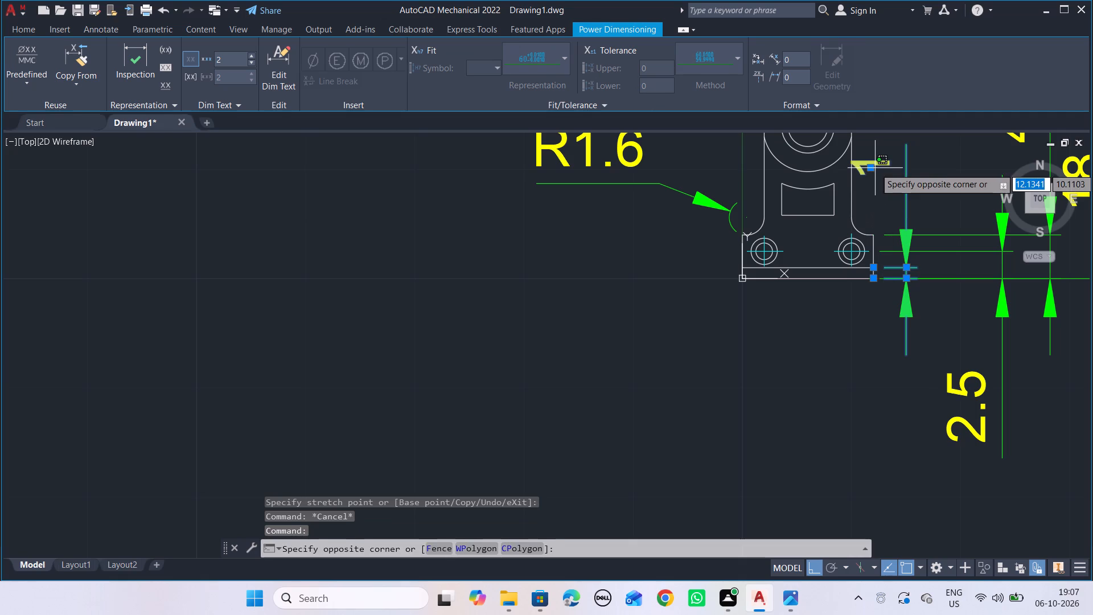
click(872, 168)
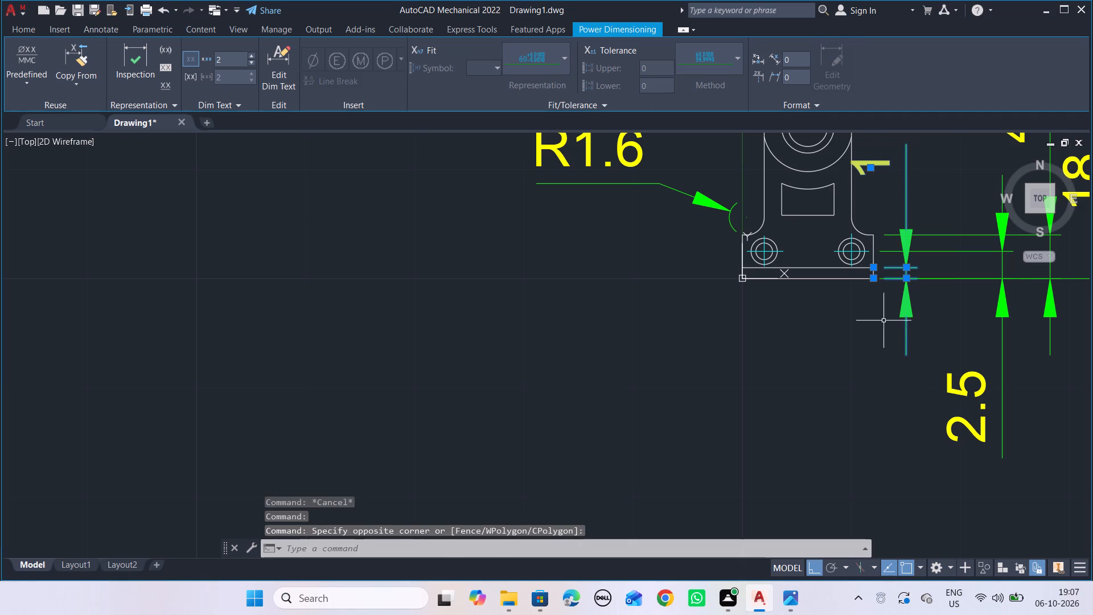
key(Escape)
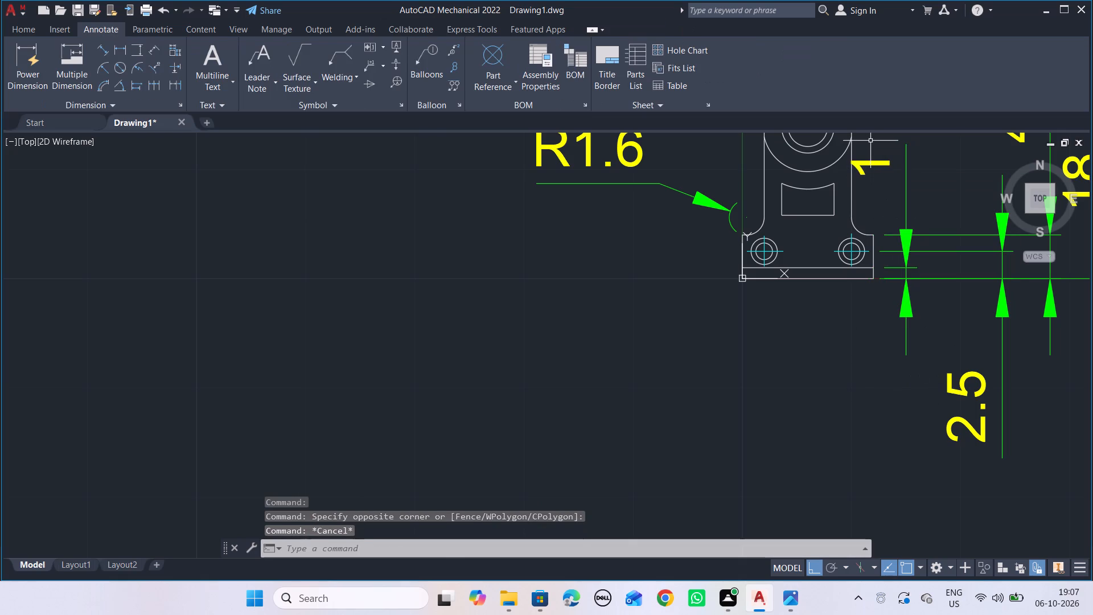
click(877, 162)
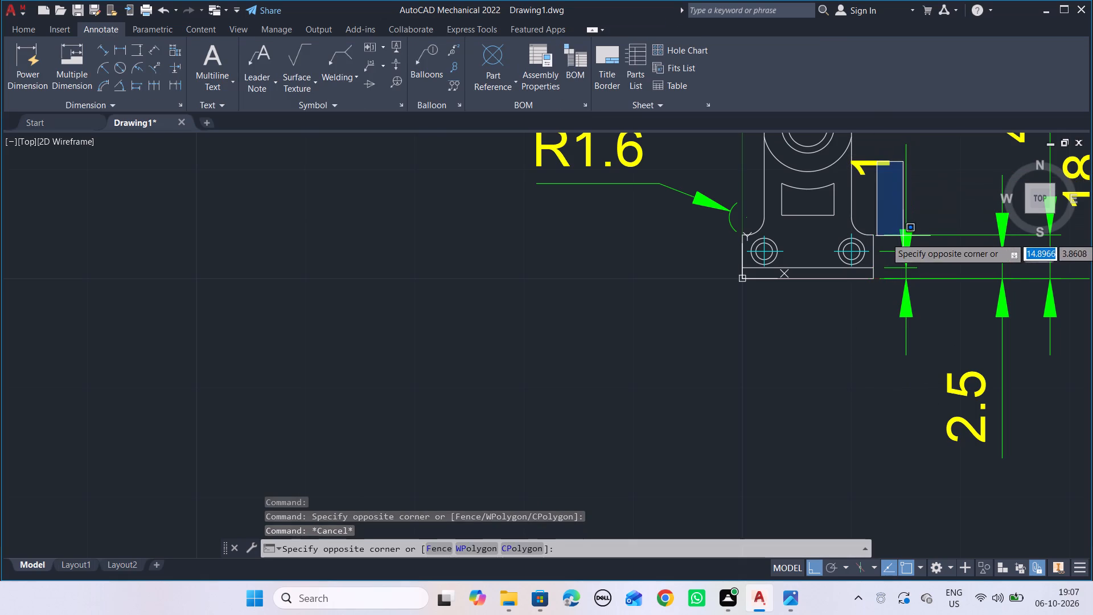
click(919, 225)
click(921, 226)
click(899, 212)
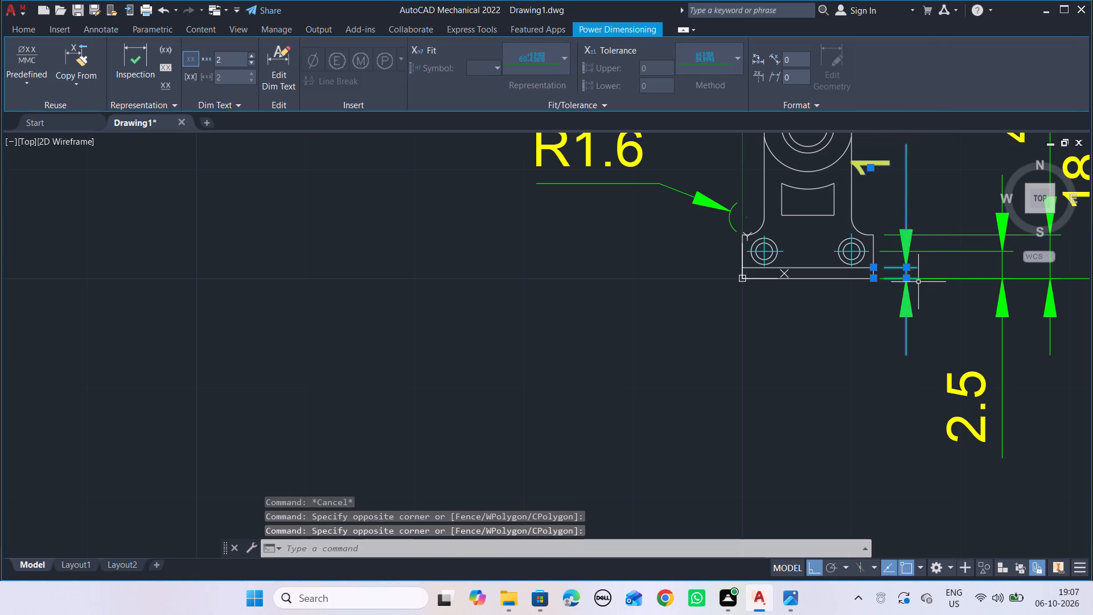
click(873, 170)
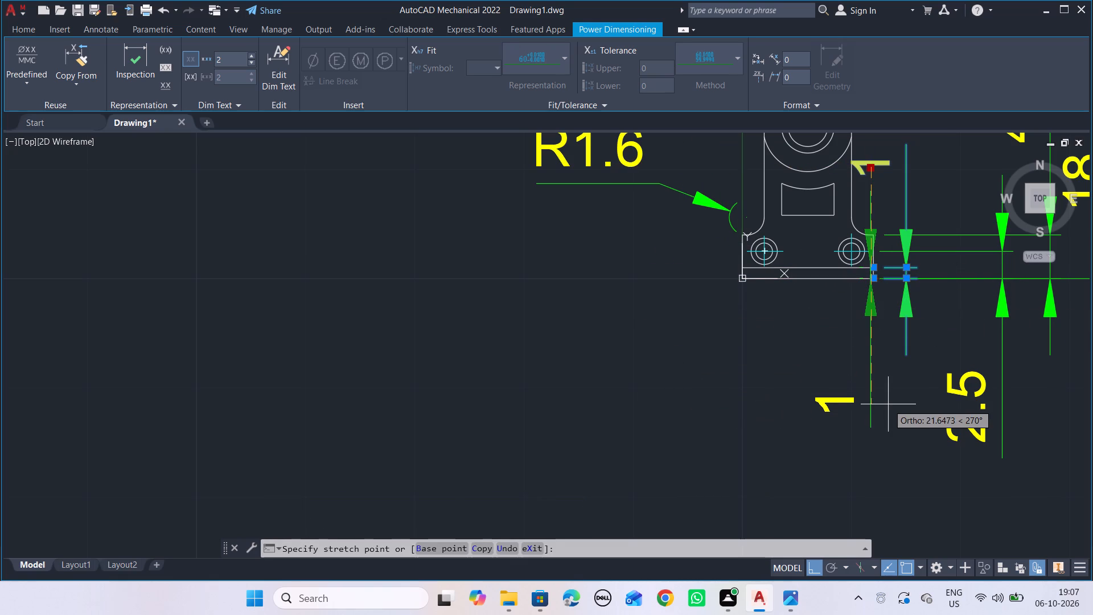
click(958, 211)
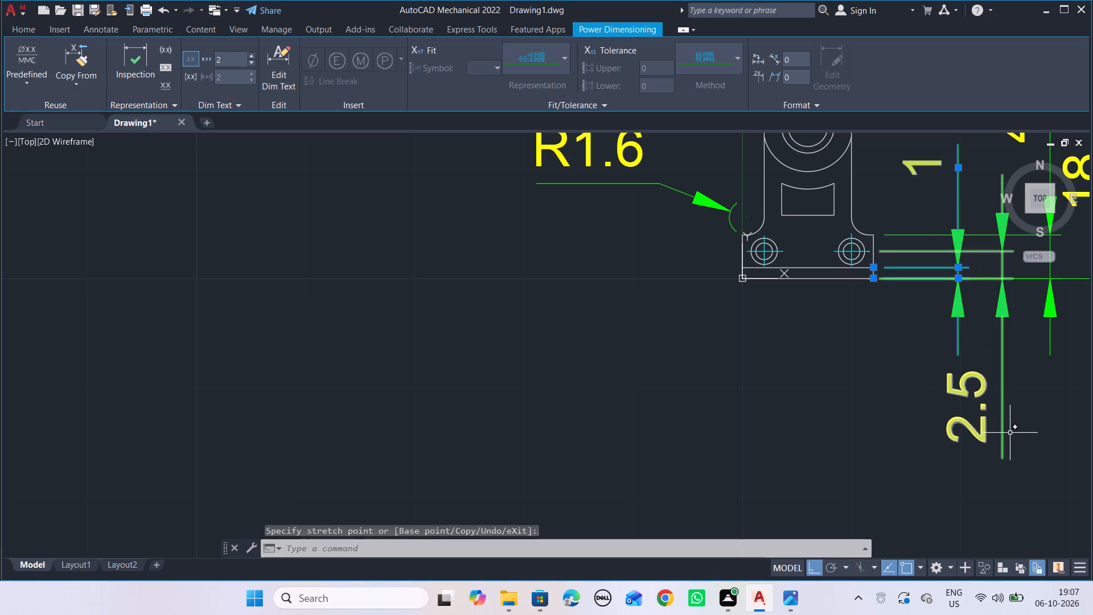
key(Escape)
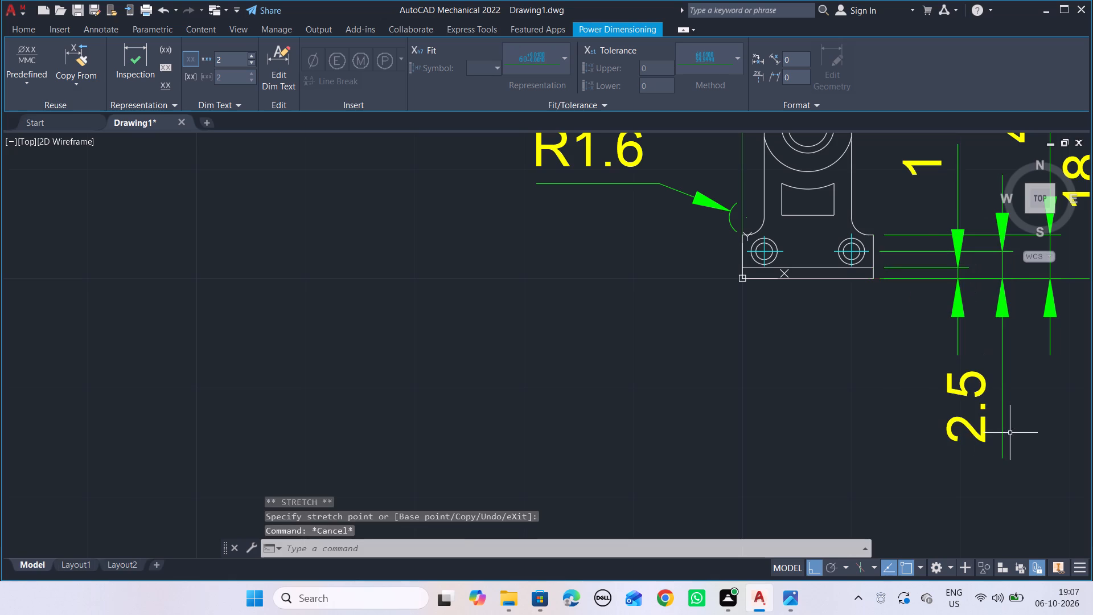
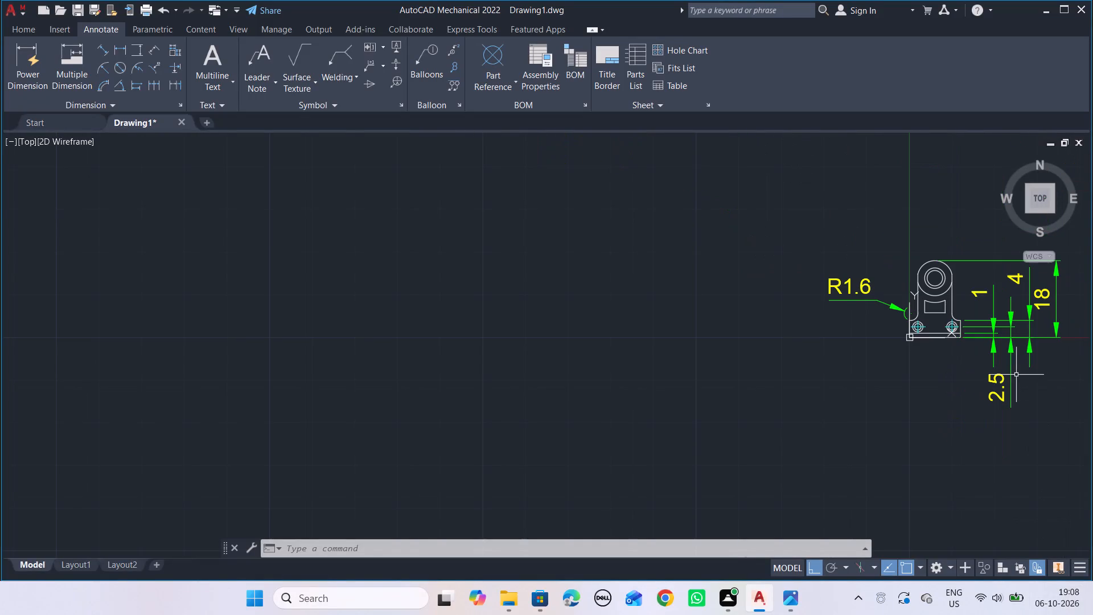
Add a centre cross at the centre of the concentric circles in the bracket's rounded top.
scroll(1000, 358, up, 3)
middle_drag(999, 332, 996, 334)
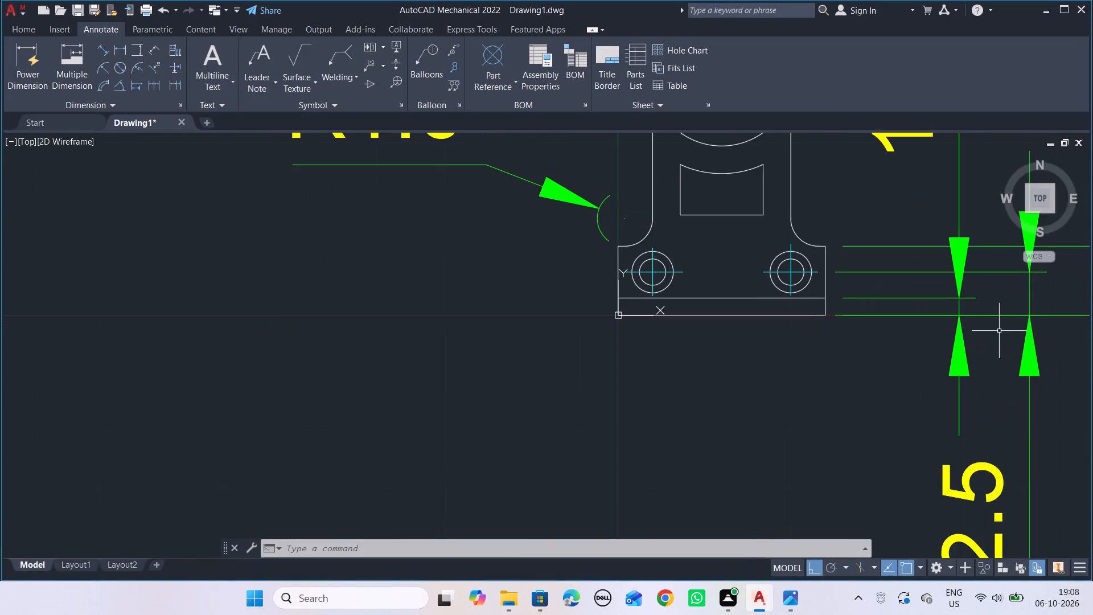
middle_drag(996, 334, 733, 403)
scroll(733, 403, down, 1)
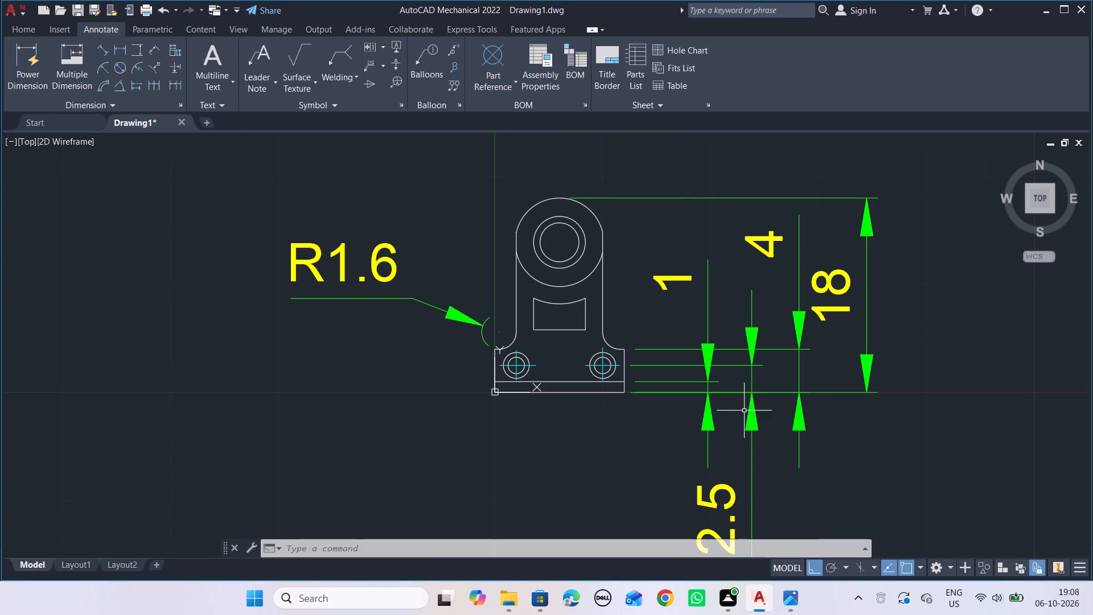
scroll(752, 358, down, 1)
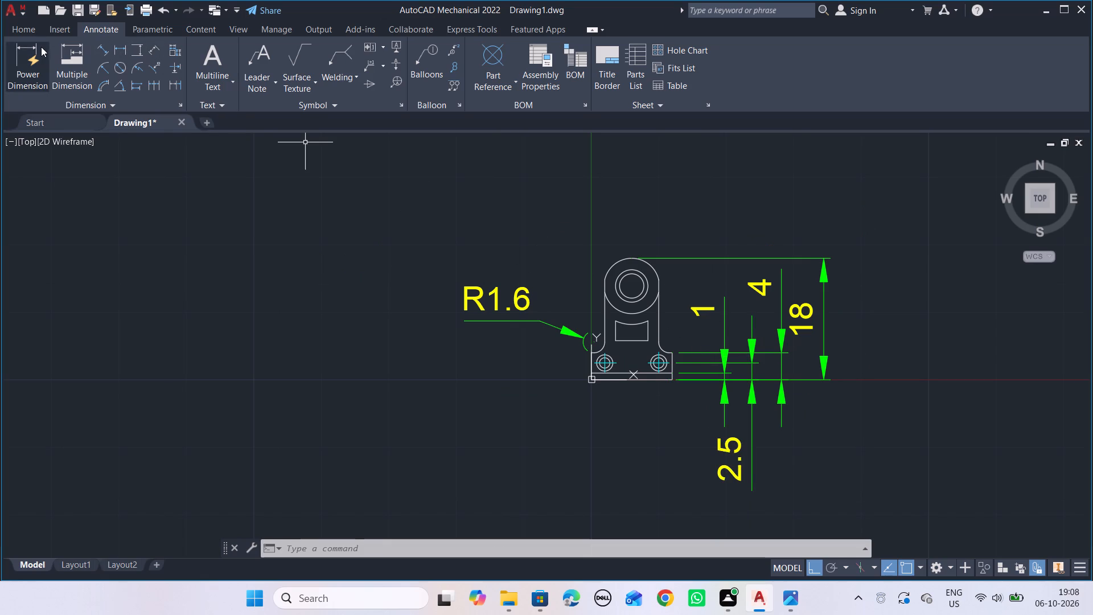
click(32, 33)
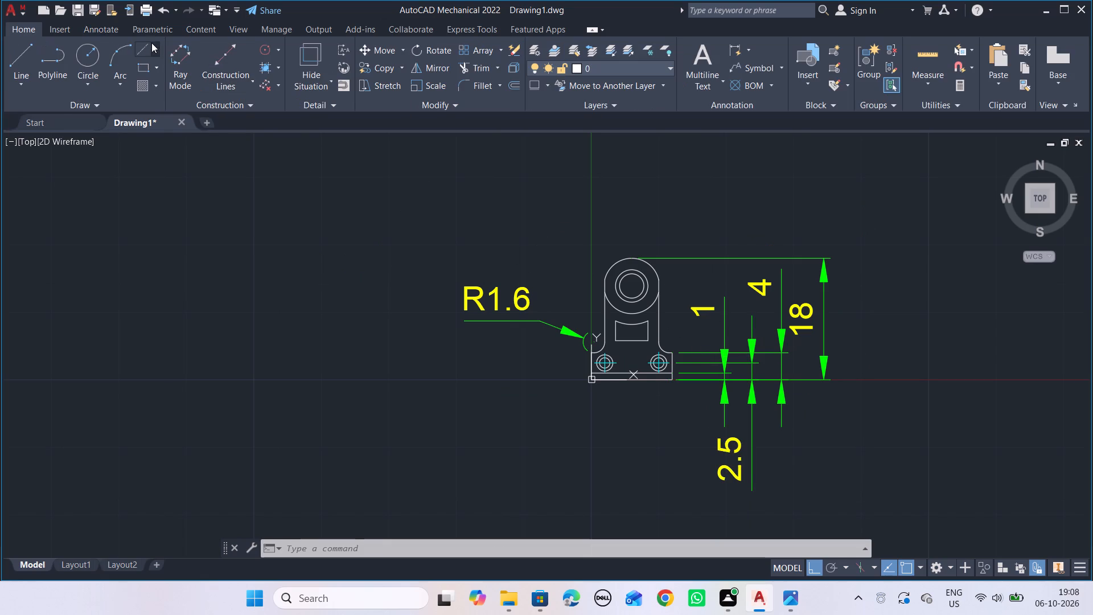
click(158, 50)
click(166, 100)
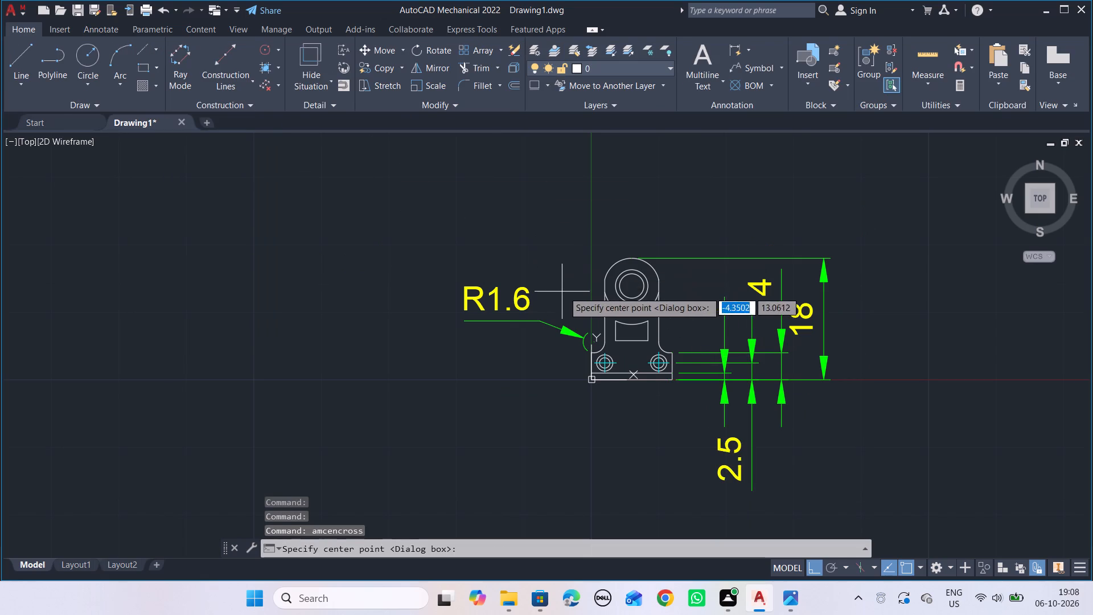
scroll(655, 306, up, 2)
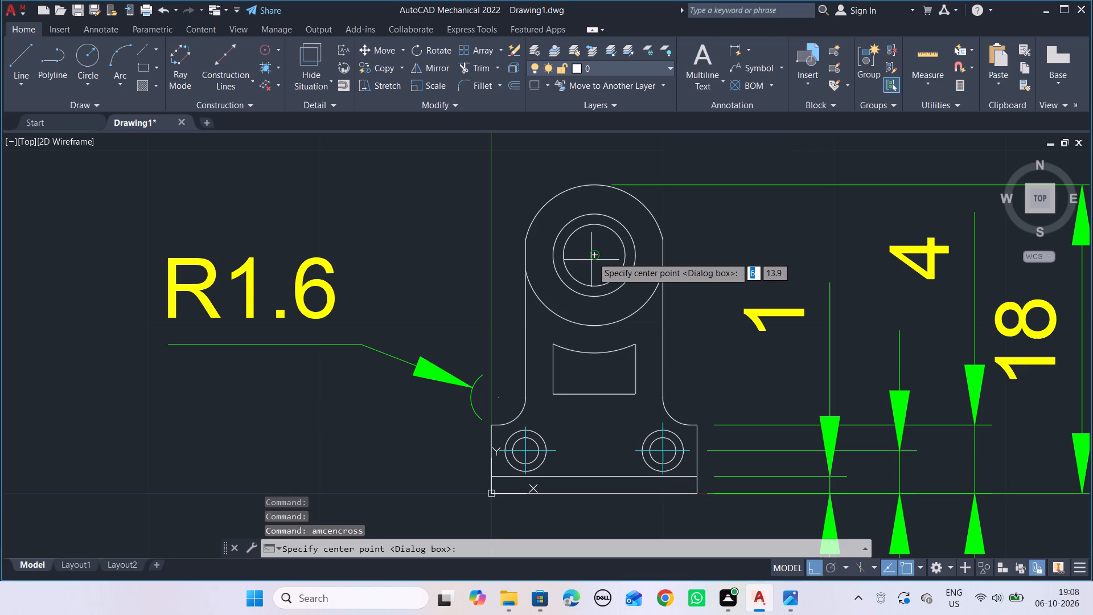
click(596, 254)
click(609, 260)
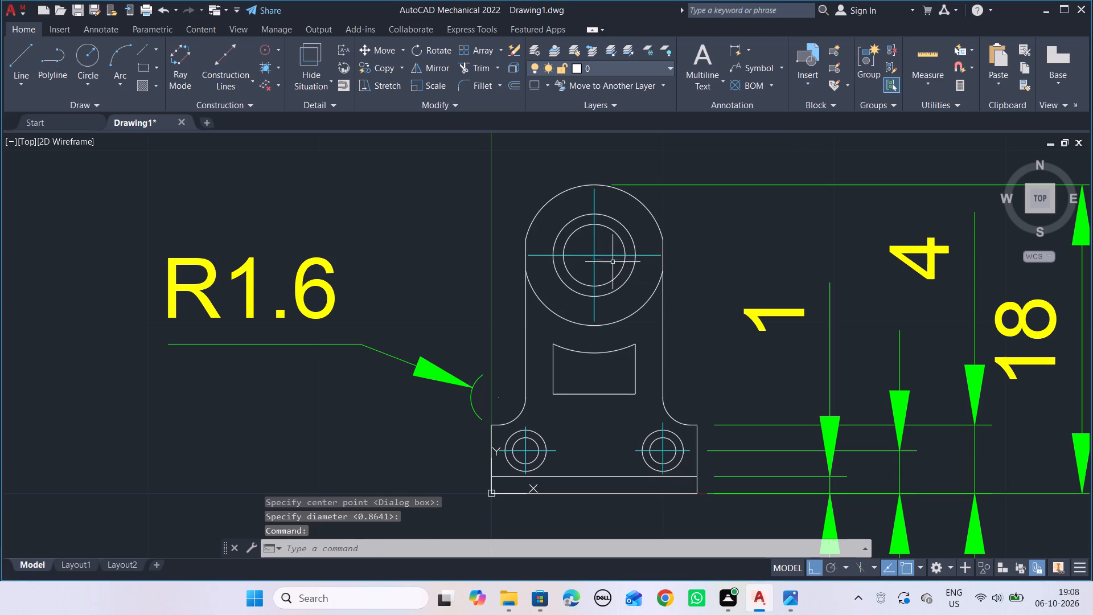
key(Escape)
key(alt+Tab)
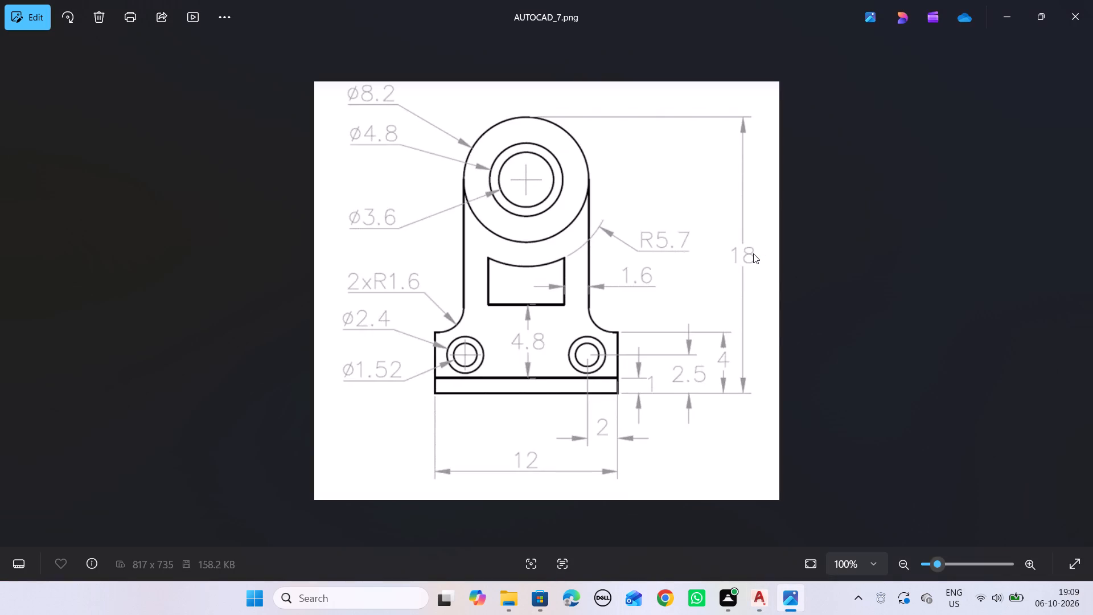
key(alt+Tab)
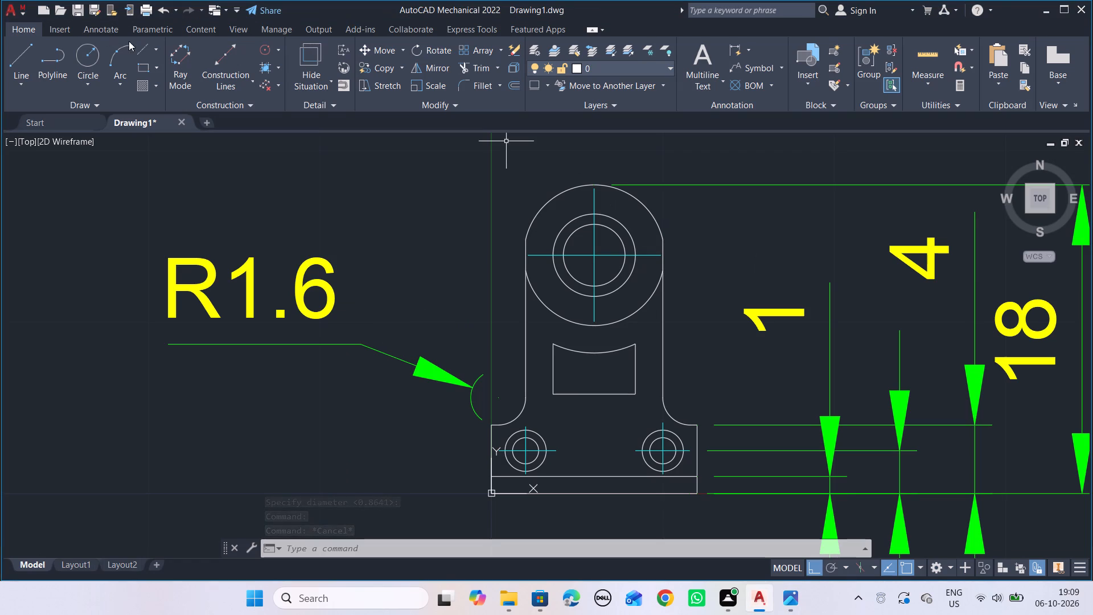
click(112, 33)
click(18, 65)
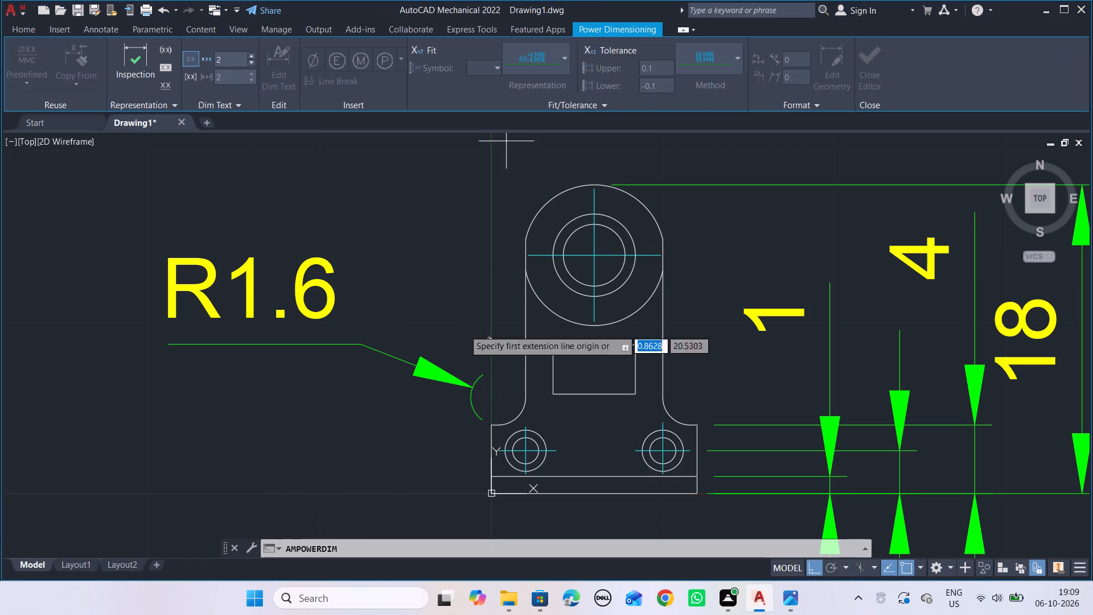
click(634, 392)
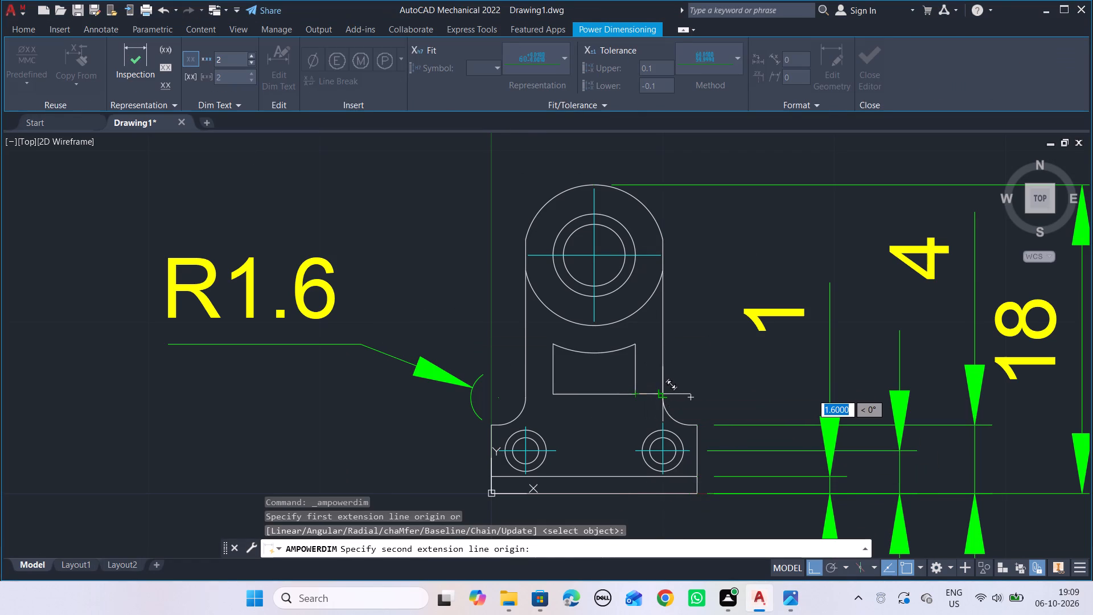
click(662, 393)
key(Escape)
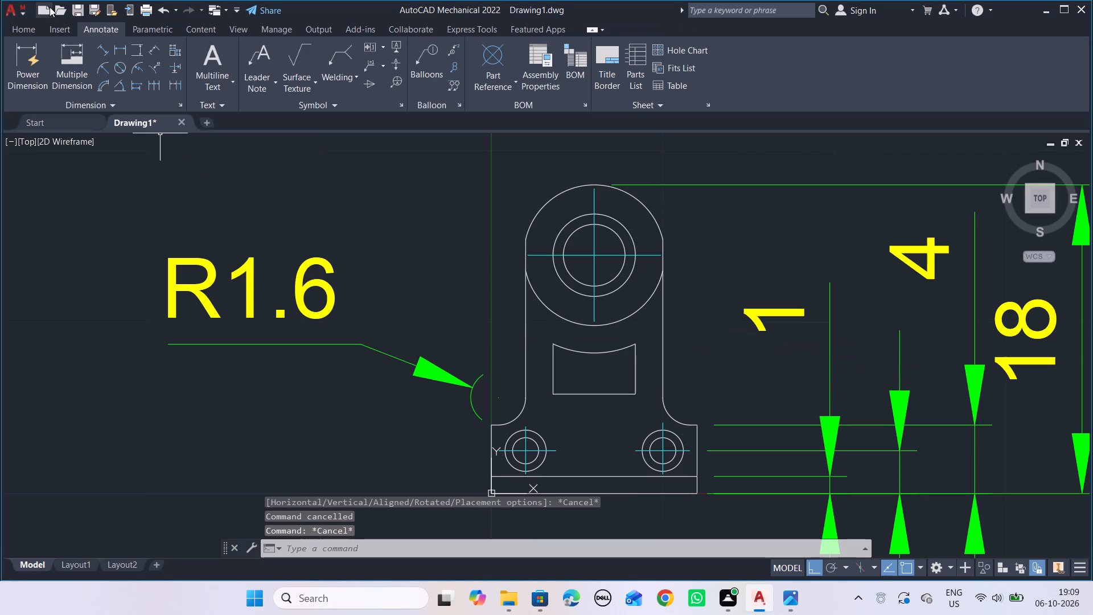
Following AUTOCAD_7.png, add a horizontal dimension from the window's lower right corner to the upright's right edge, with its line crossing the window.
click(114, 52)
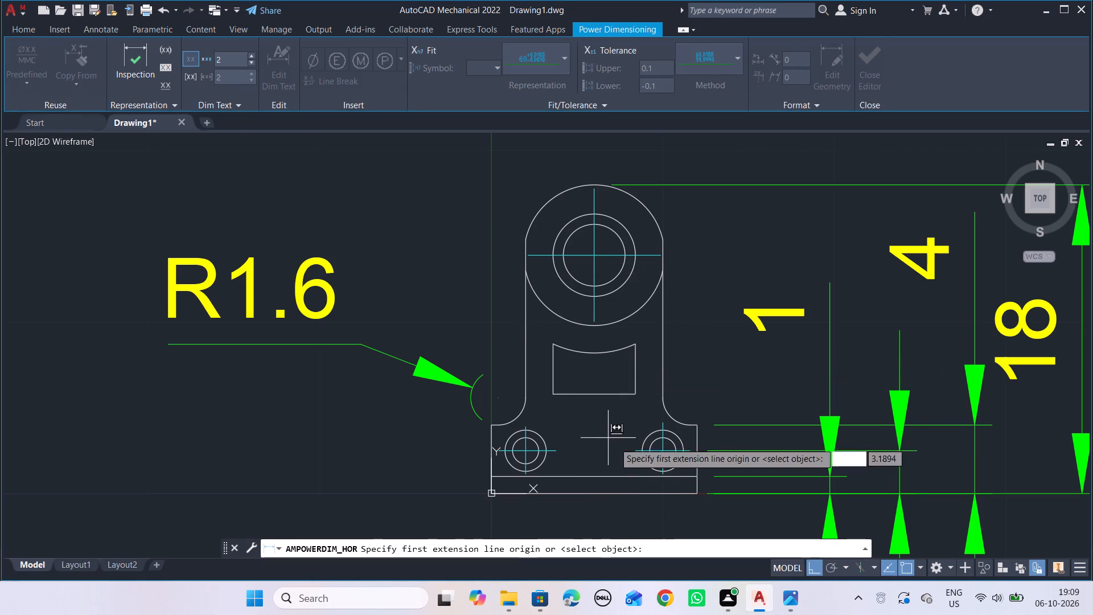
click(635, 396)
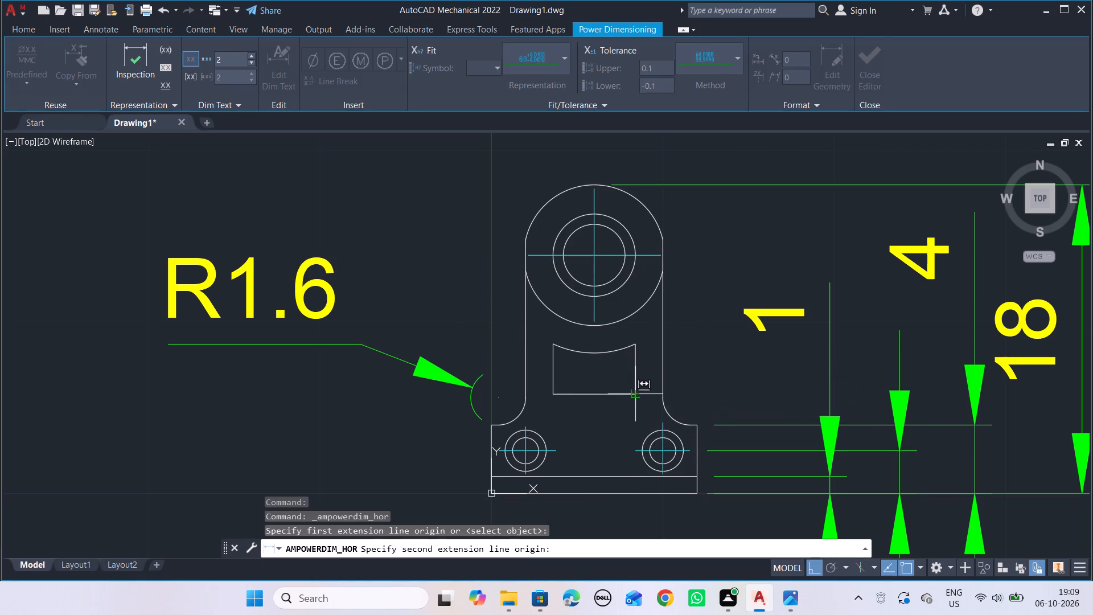
click(663, 395)
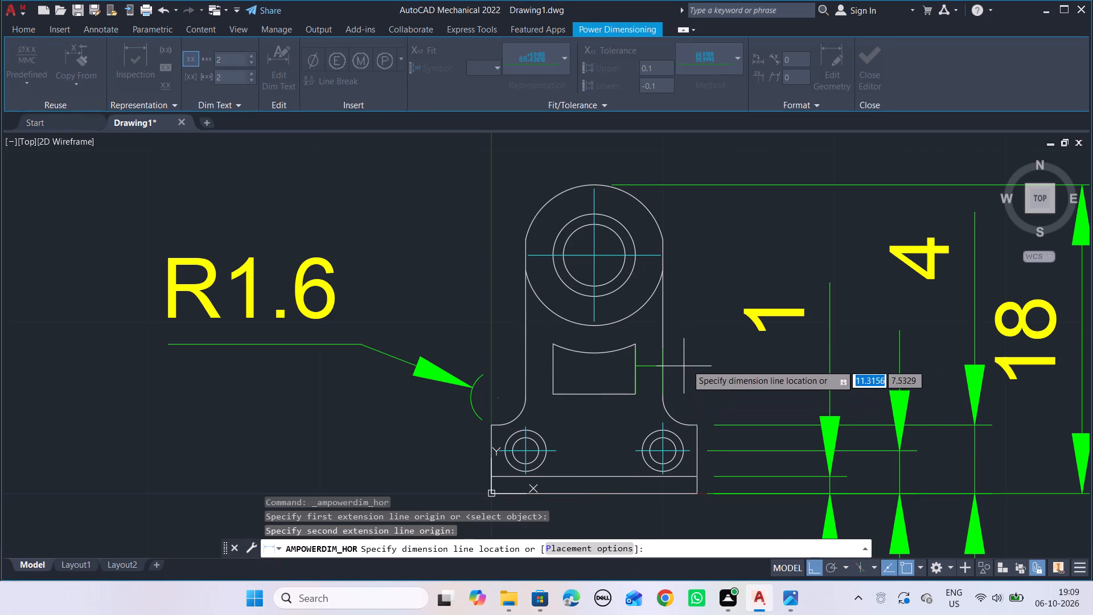
click(689, 363)
click(824, 258)
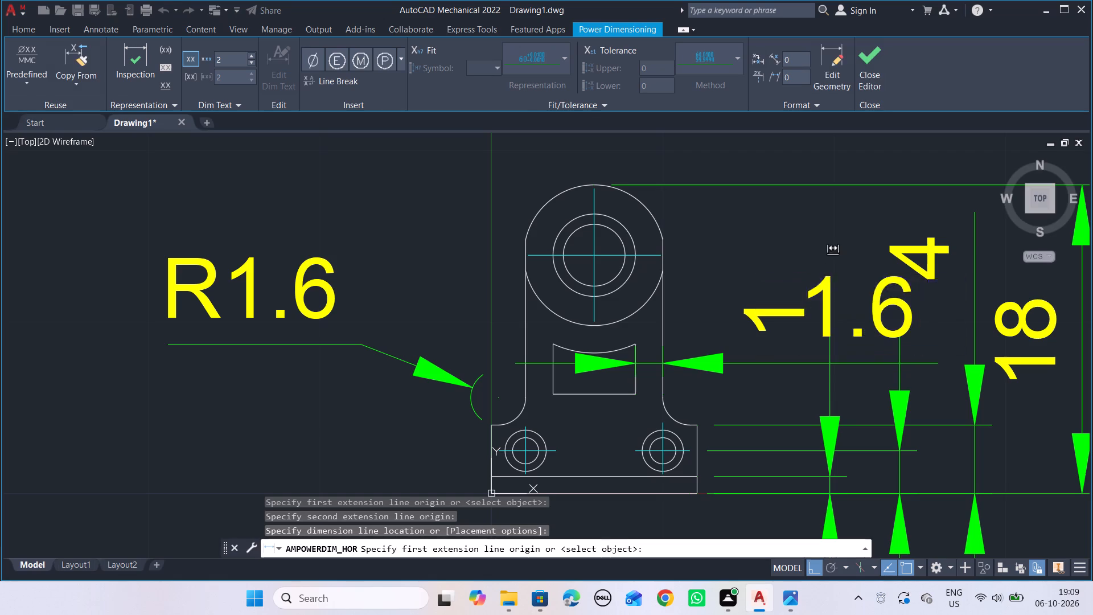
key(Escape)
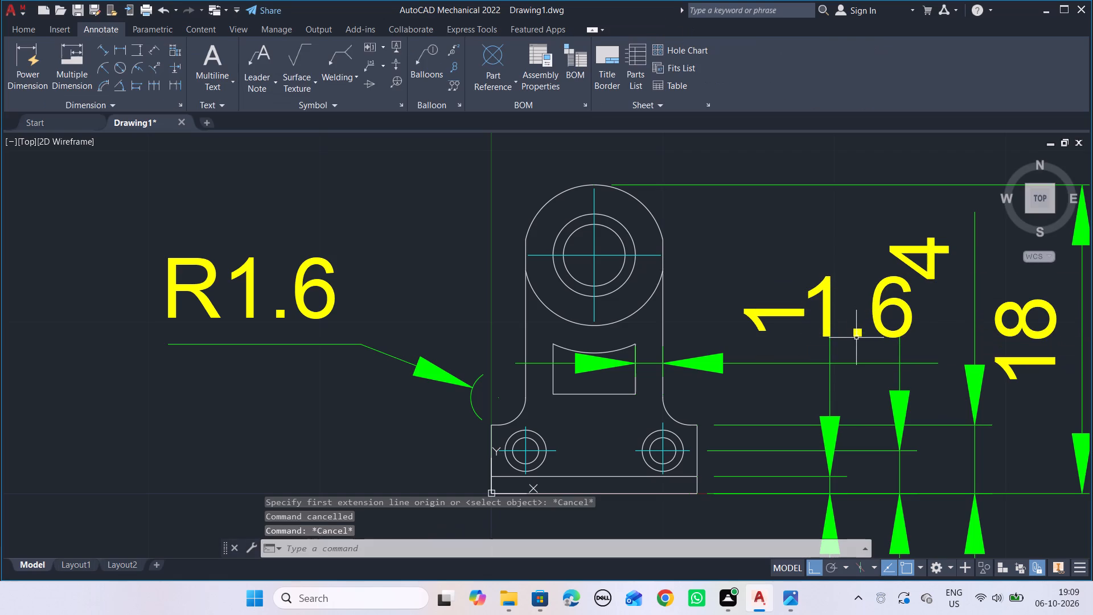
Move the horizontal window-to-edge dimension up so its line sits just above the window.
click(858, 331)
scroll(842, 338, down, 2)
key(Escape)
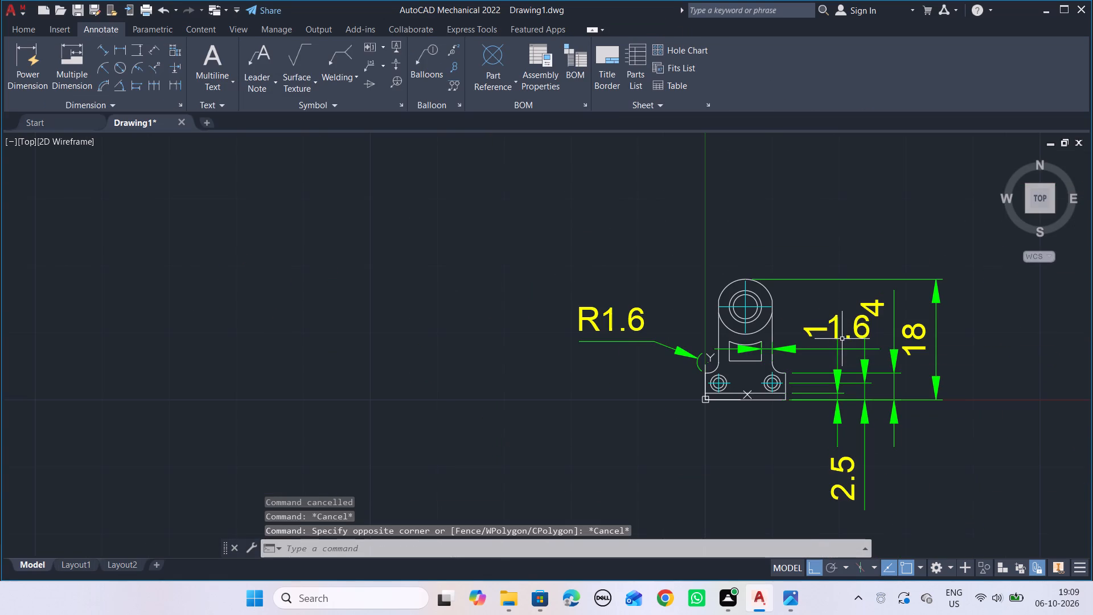
click(849, 335)
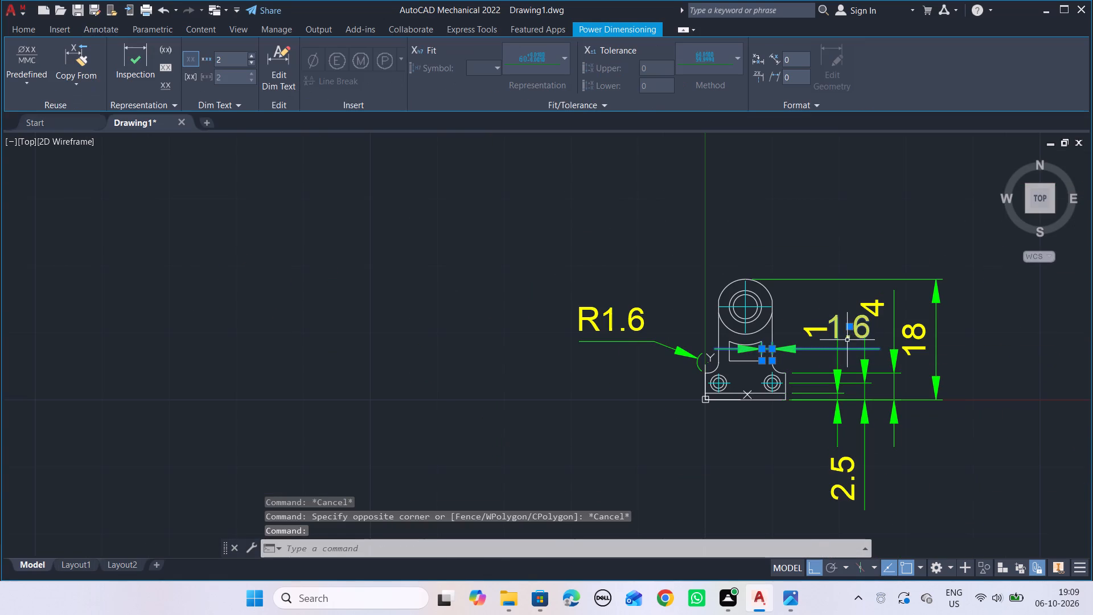
click(849, 326)
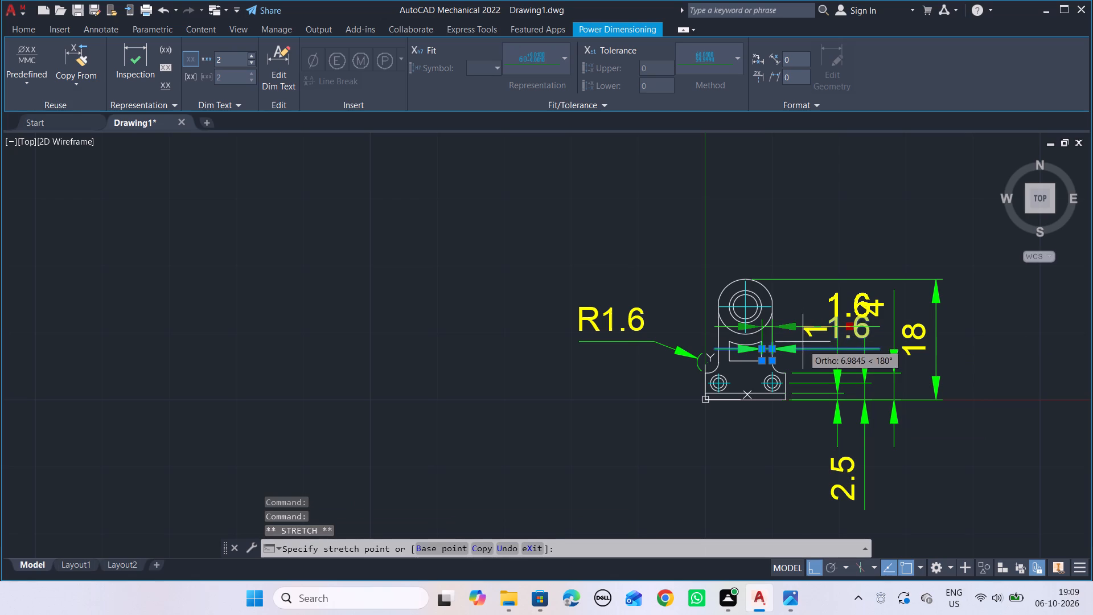
click(803, 351)
key(Escape)
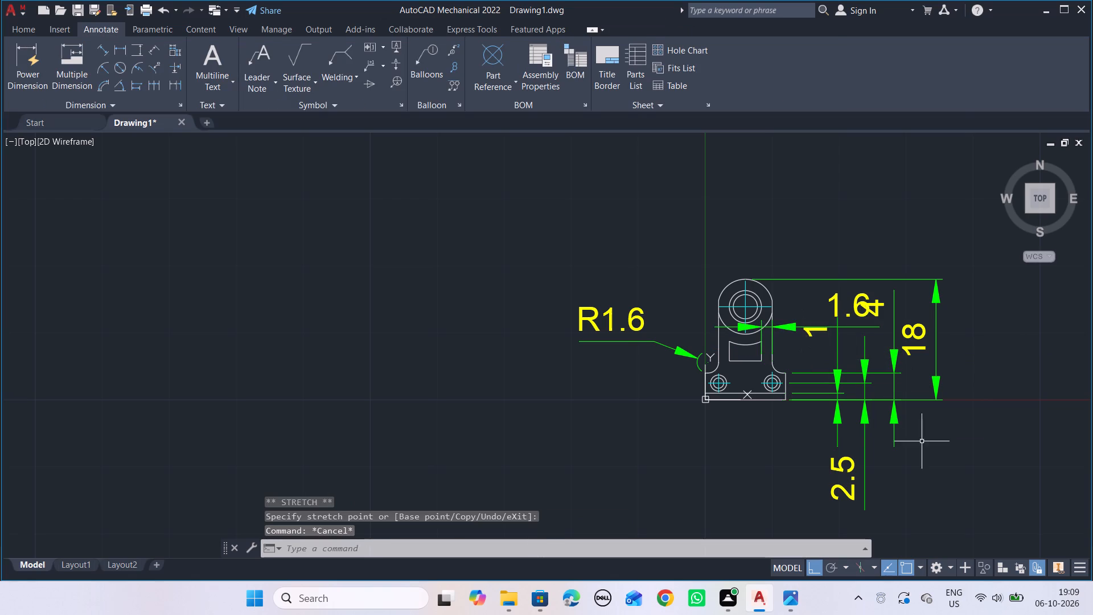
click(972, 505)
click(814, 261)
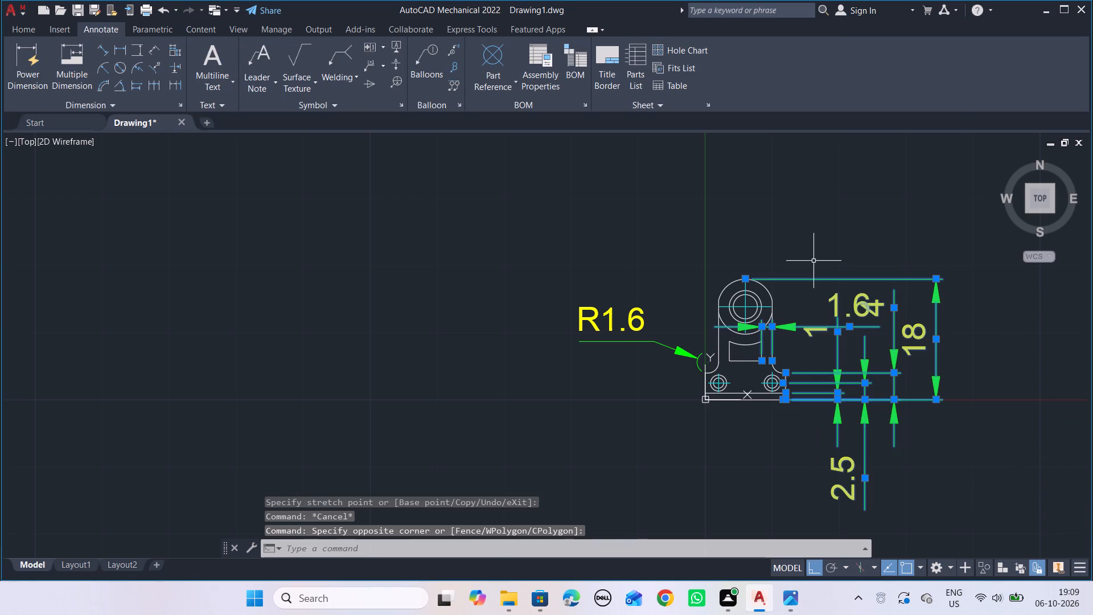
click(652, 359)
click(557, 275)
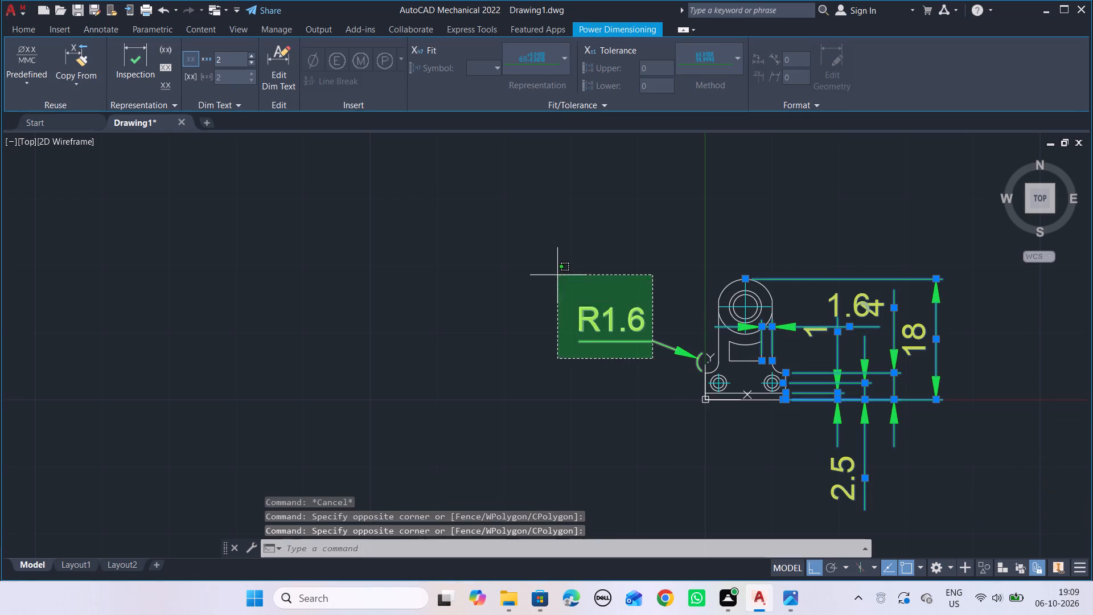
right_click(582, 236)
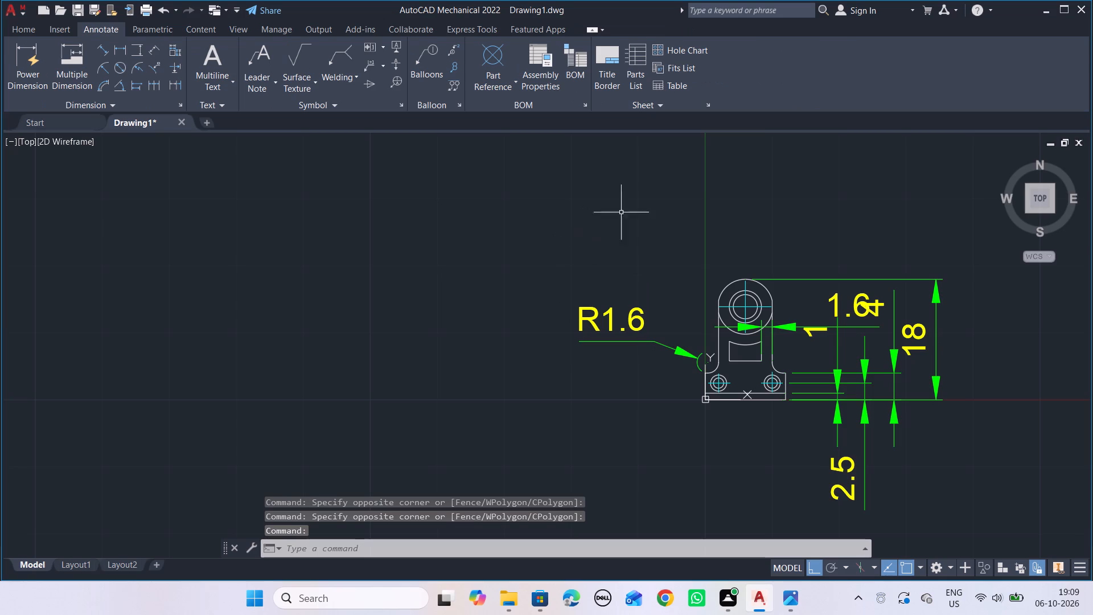
Set the arrow size of all the dimensions, including the fillet radius dimension, to 1.5 in their properties.
click(678, 381)
click(558, 283)
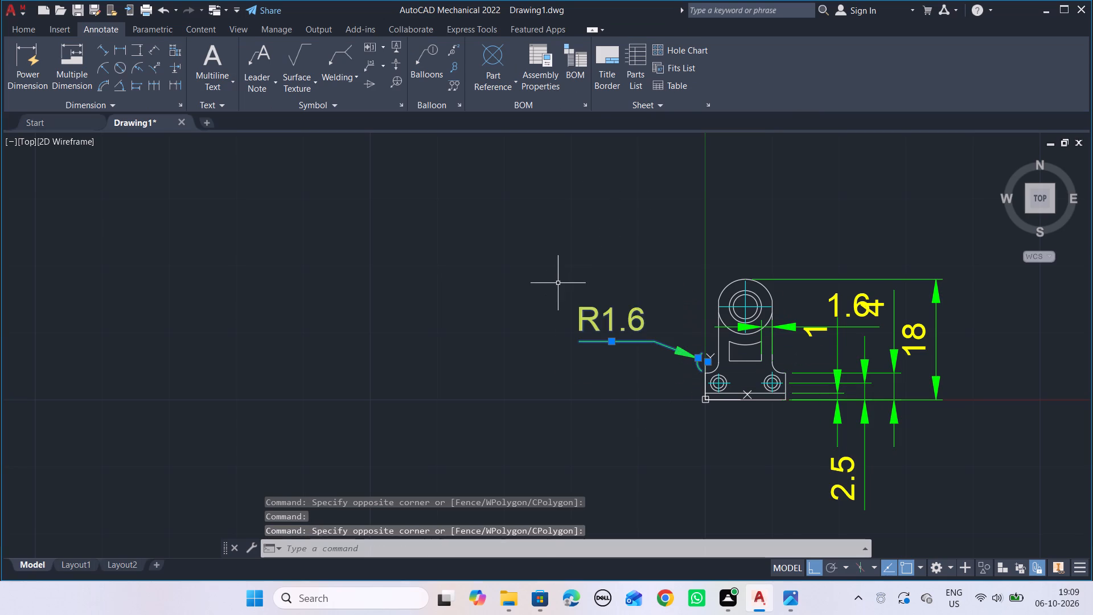
click(991, 507)
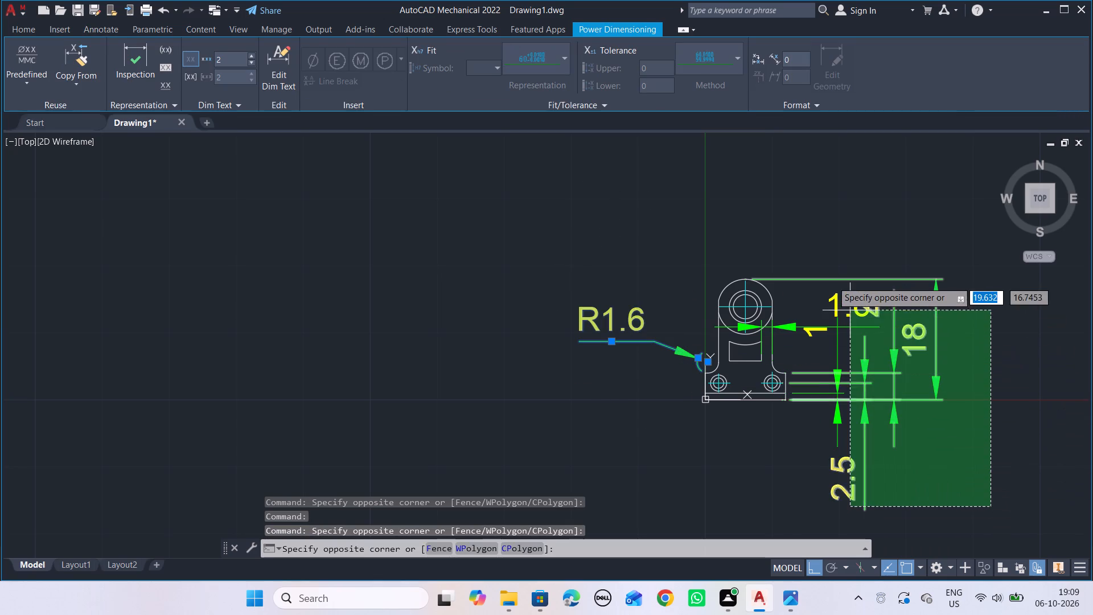
click(812, 248)
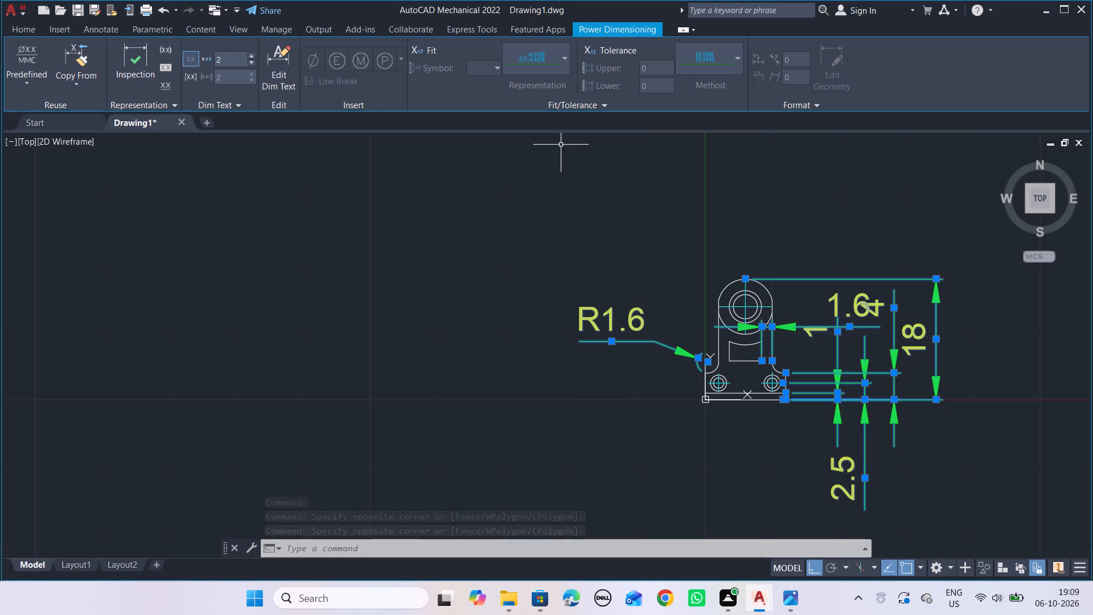
click(810, 105)
click(810, 105)
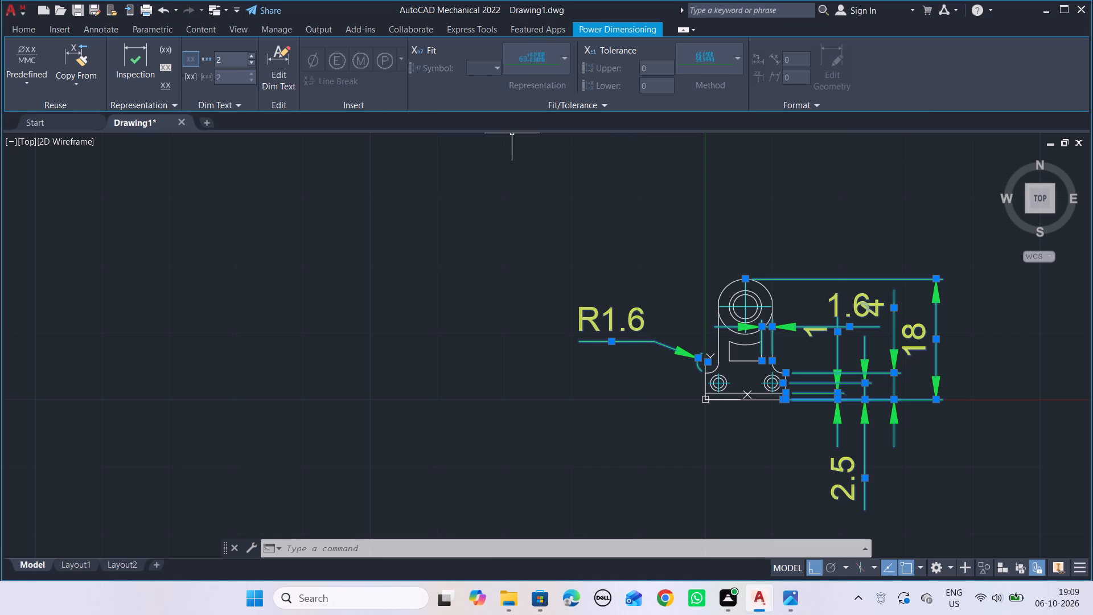
text(prop)
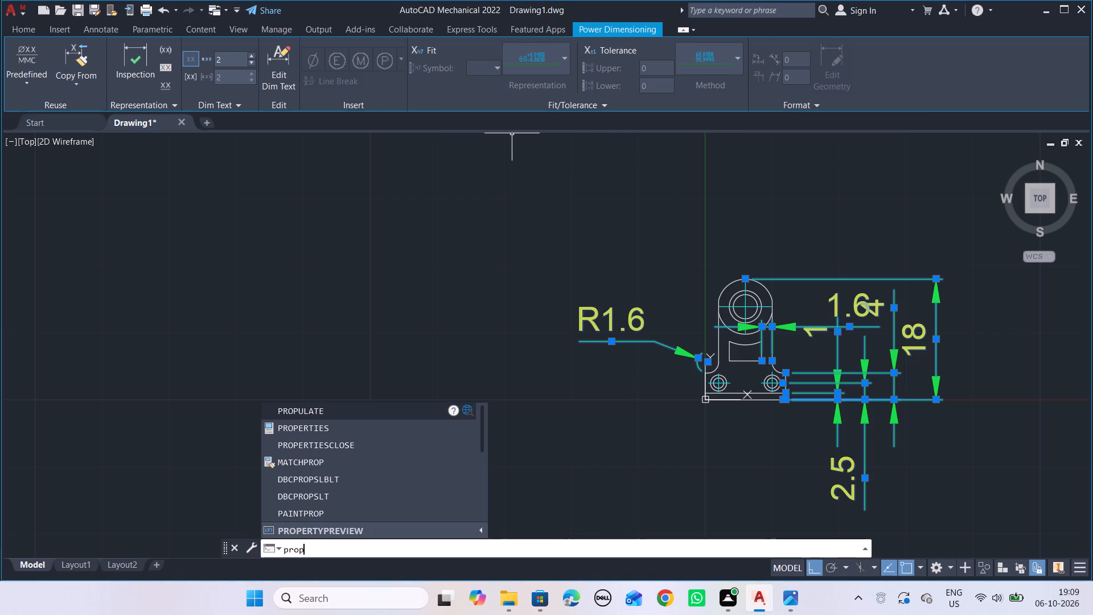
key(Down)
key(Down)
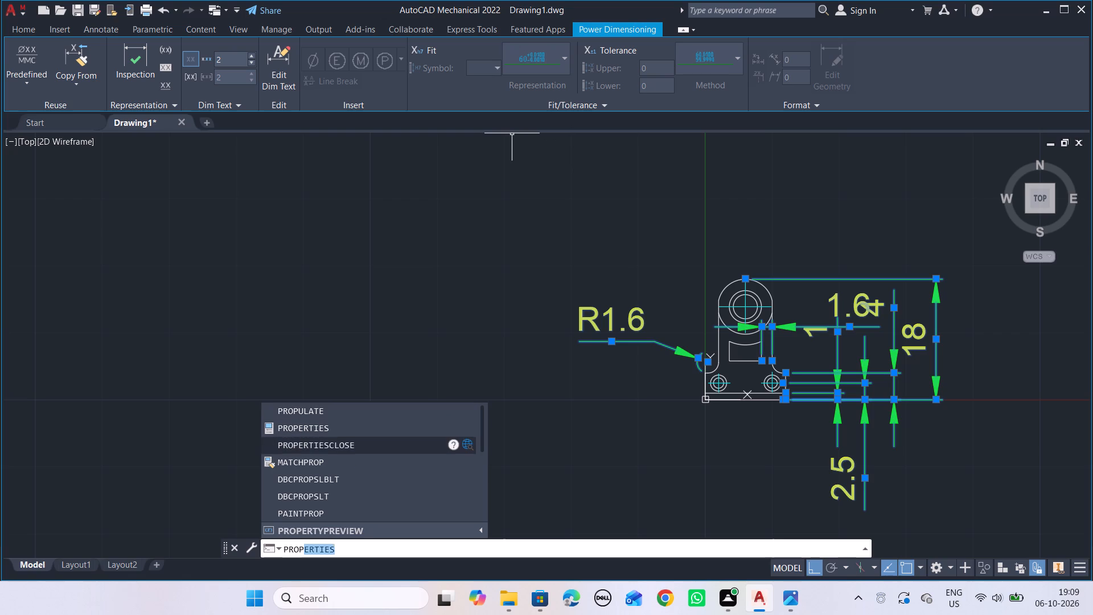
key(Down)
key(Up)
key(Up)
key(Return)
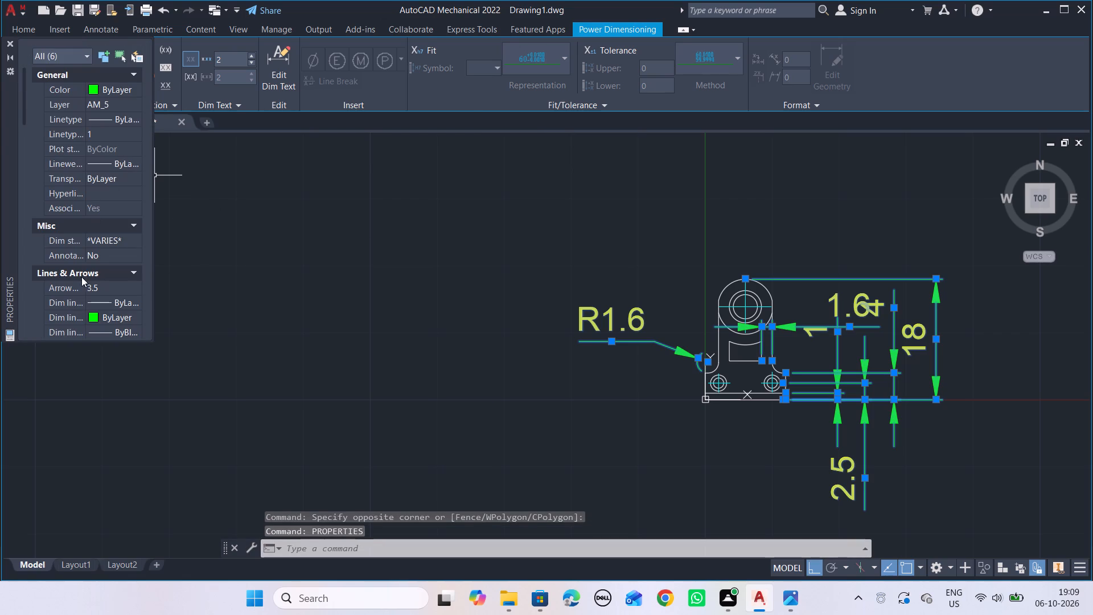
triple_click(99, 285)
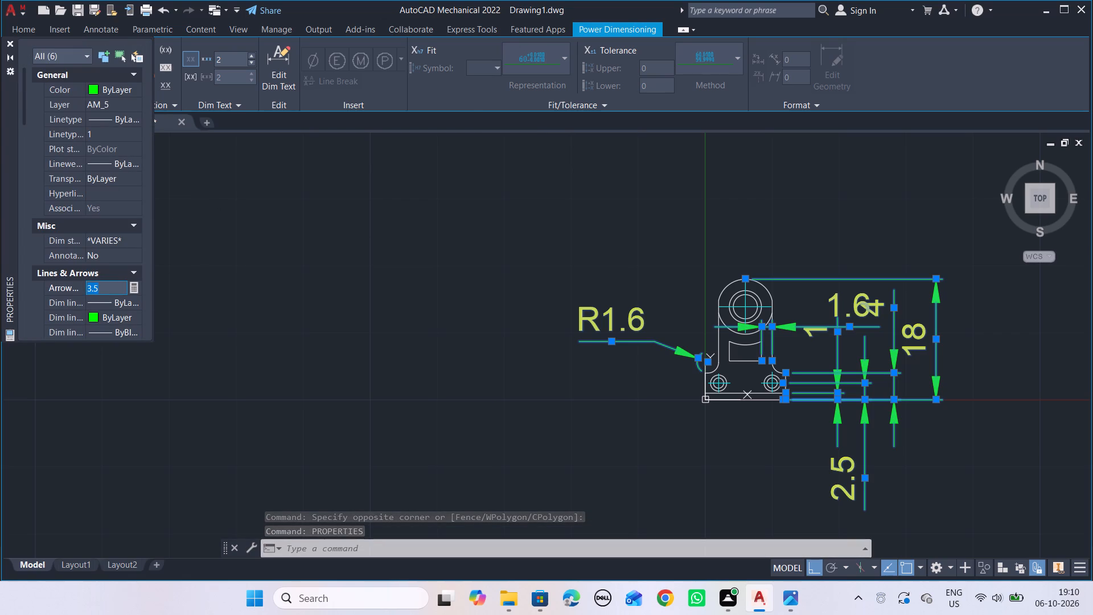
text(1.5)
key(Return)
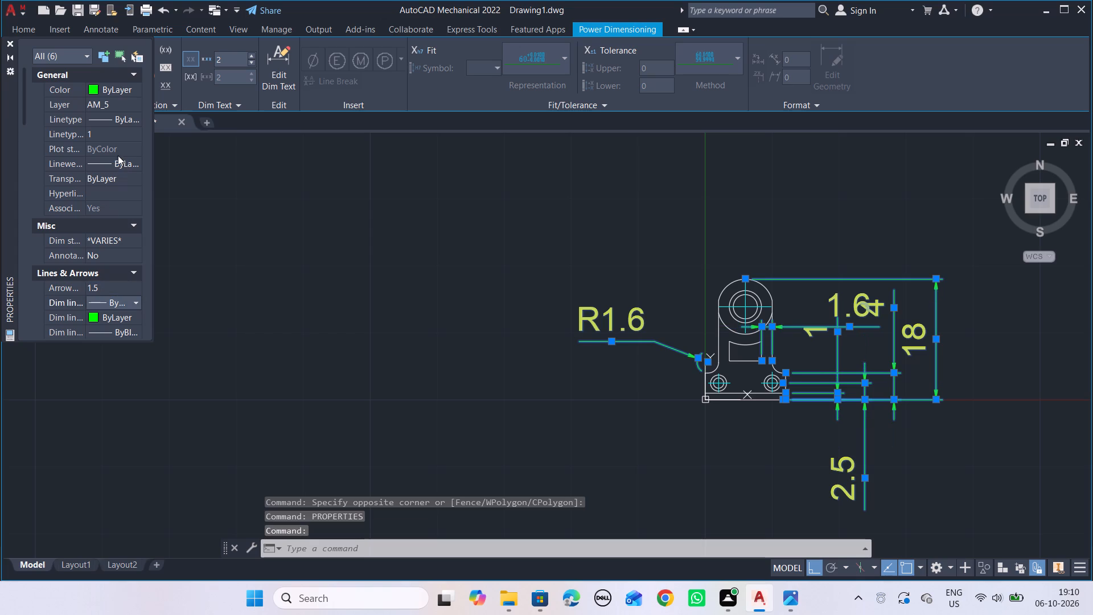
Set the text height of all the selected dimensions to 2 and their text offset to 1.
scroll(103, 273, down, 2)
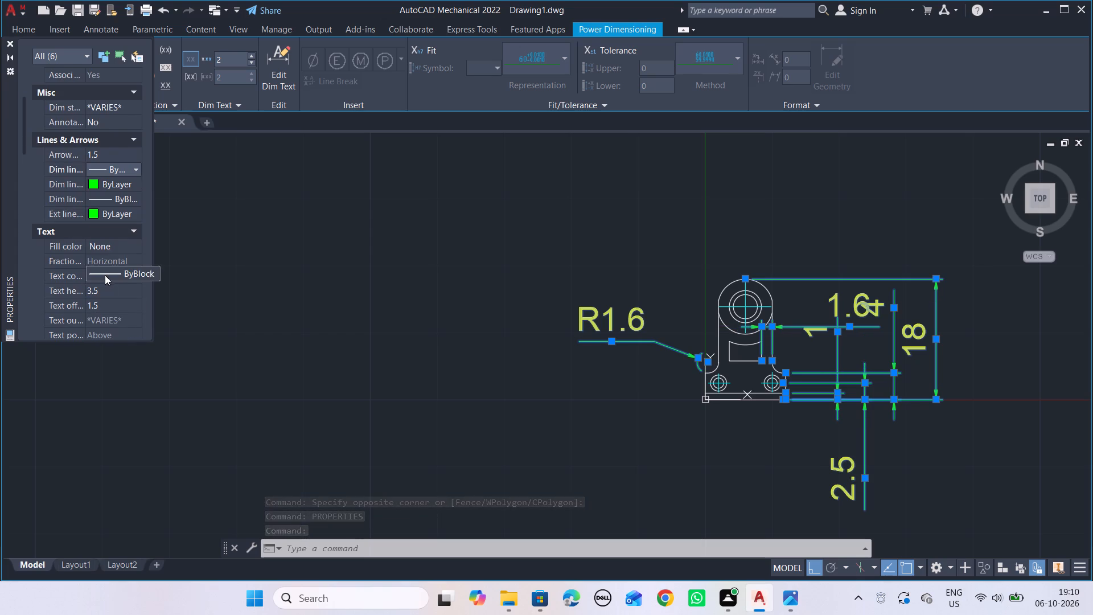
click(110, 295)
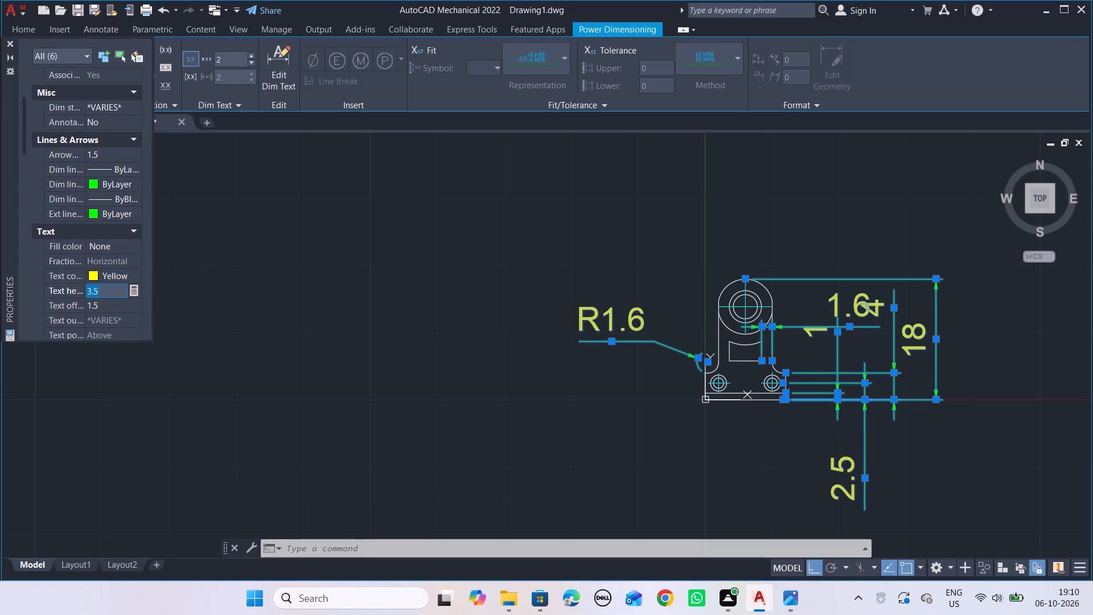
double_click(100, 292)
key(2)
key(Return)
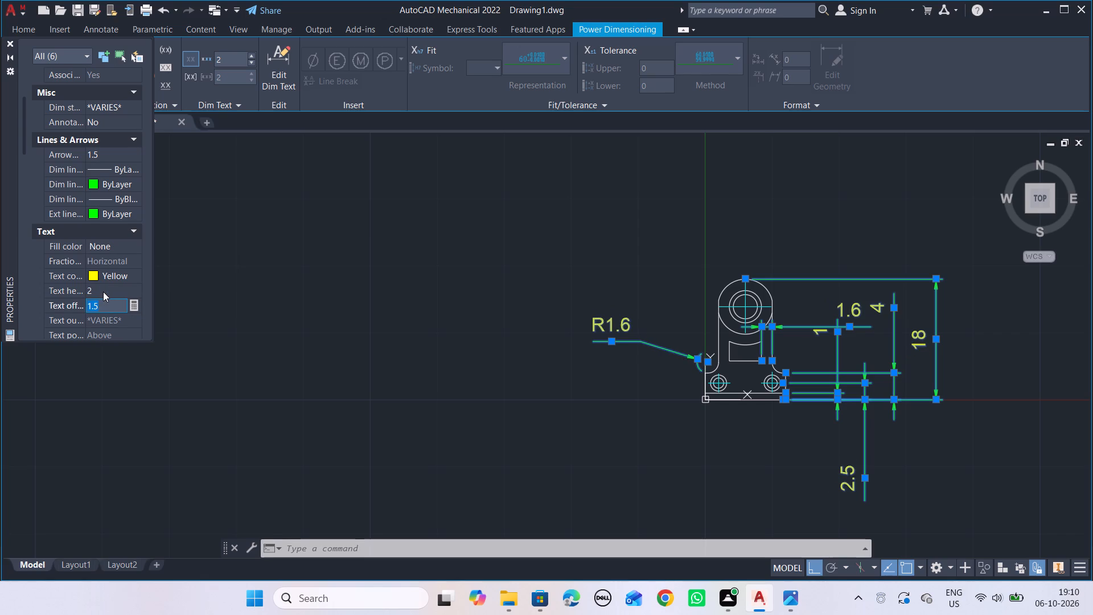
double_click(113, 311)
key(1)
key(Return)
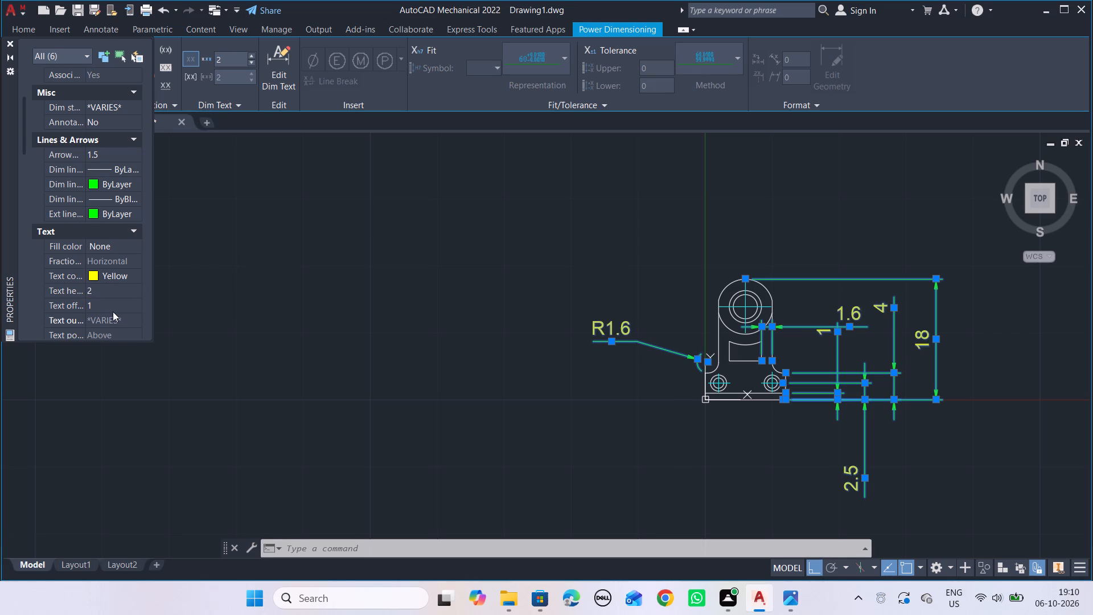
Set the arrow size of all the selected dimensions to 1 and clear the selection.
triple_click(120, 156)
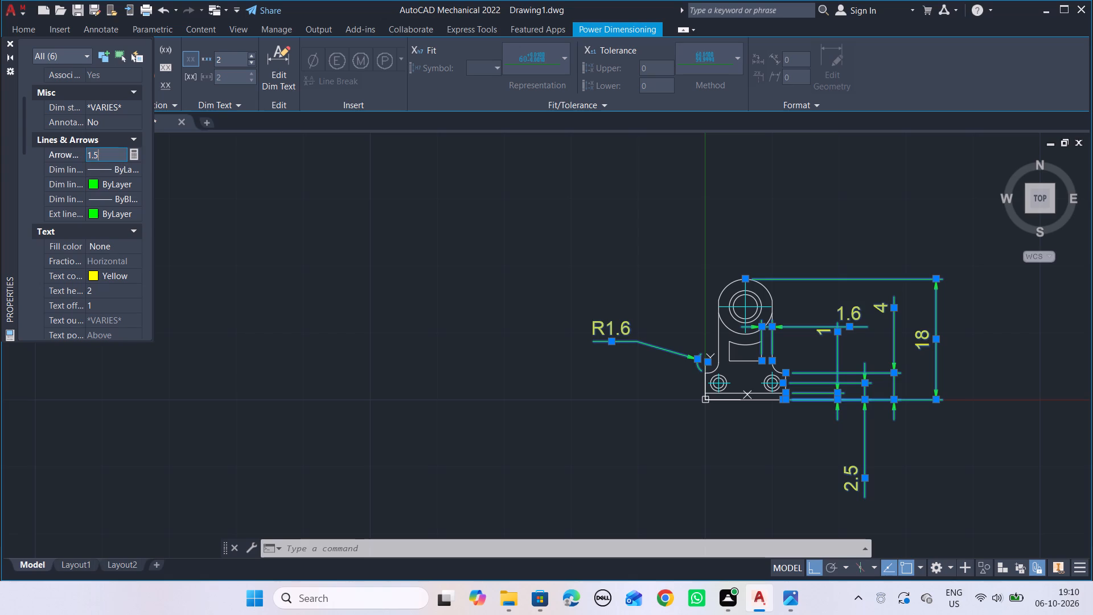
key(1)
key(Return)
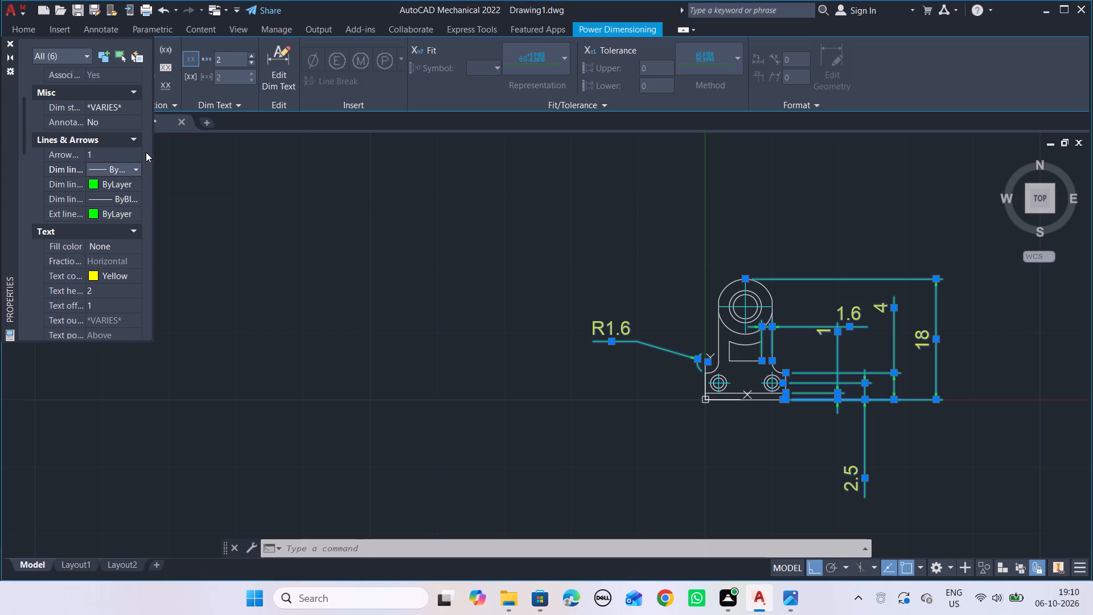
click(649, 187)
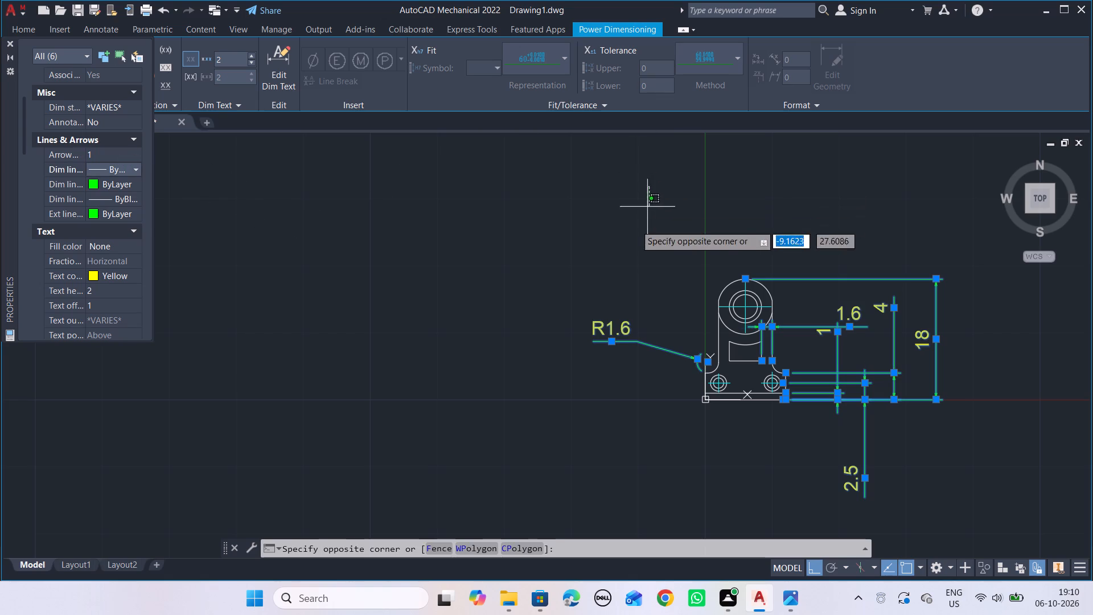
click(600, 219)
key(Escape)
key(Escape)
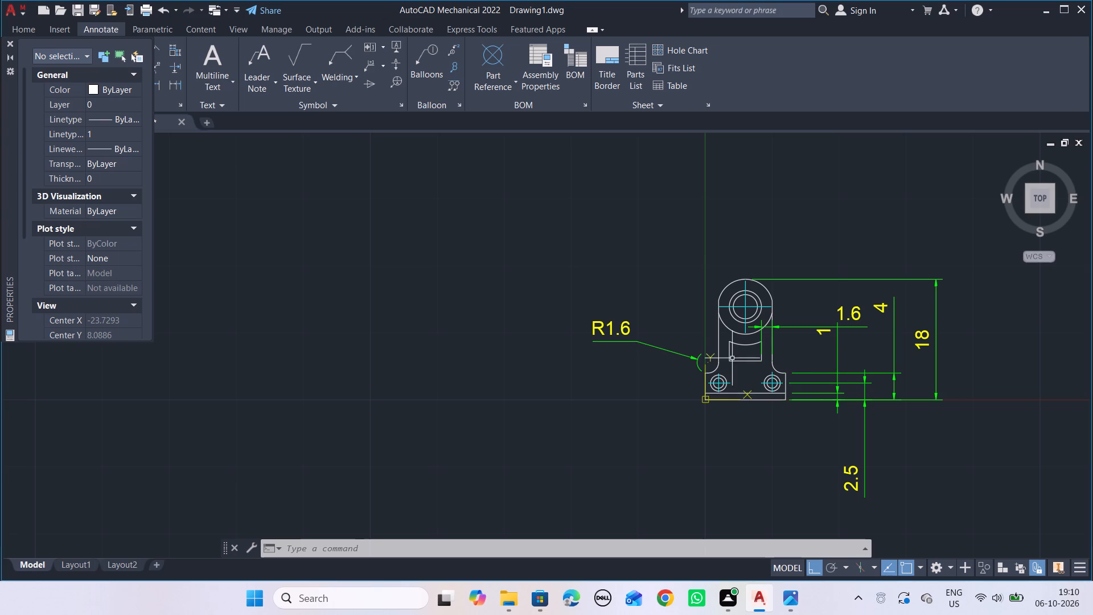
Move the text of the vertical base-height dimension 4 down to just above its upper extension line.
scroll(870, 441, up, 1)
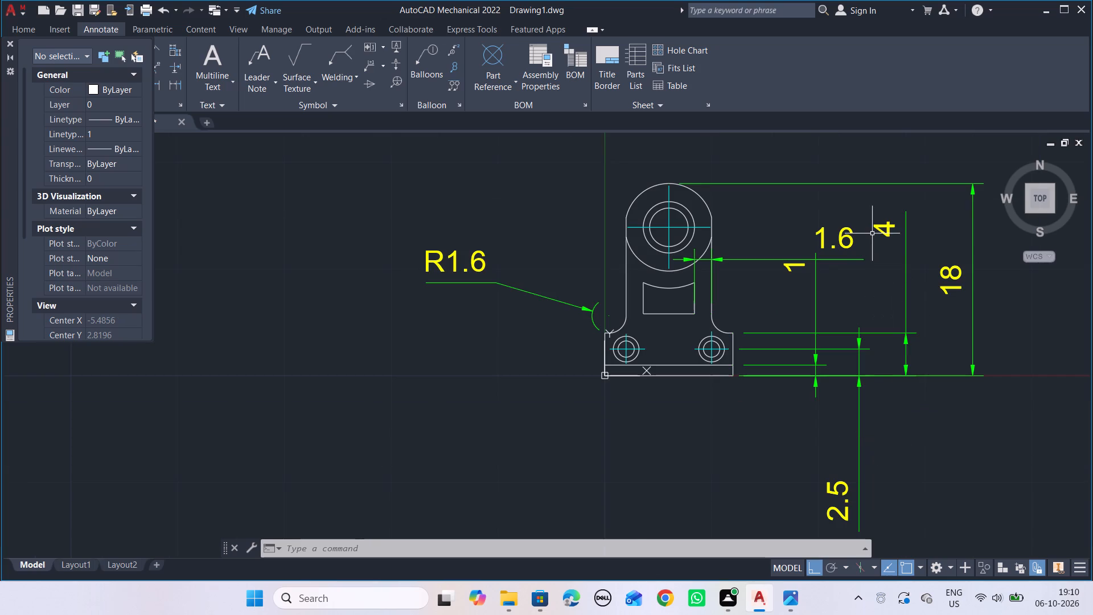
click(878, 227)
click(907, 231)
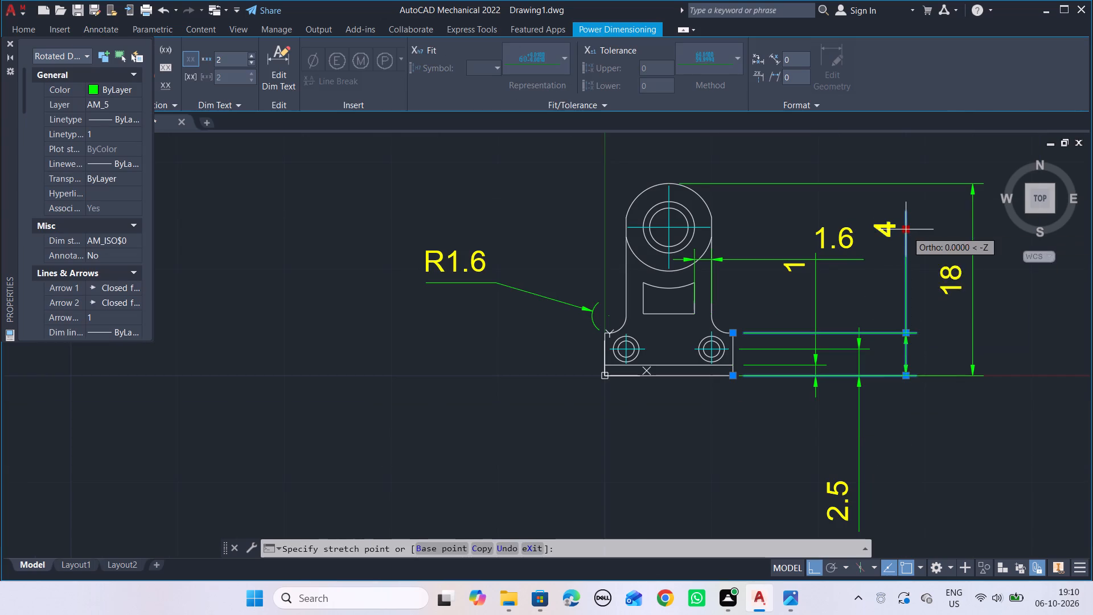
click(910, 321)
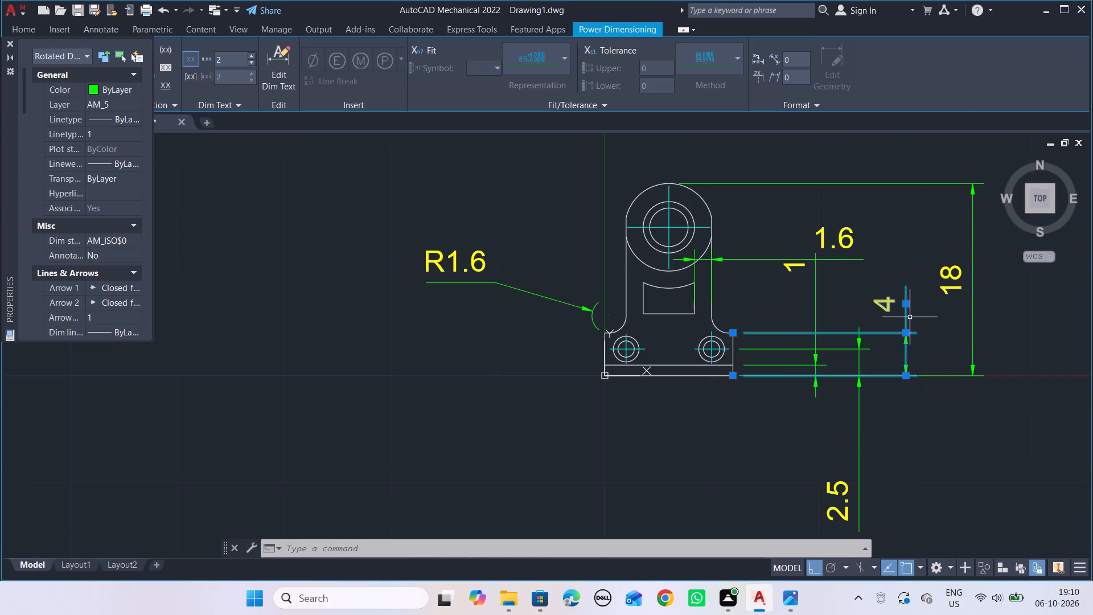
Move the horizontal window-to-edge dimension's text in beside the upright and lower its dimension line to the window's top edge.
click(833, 239)
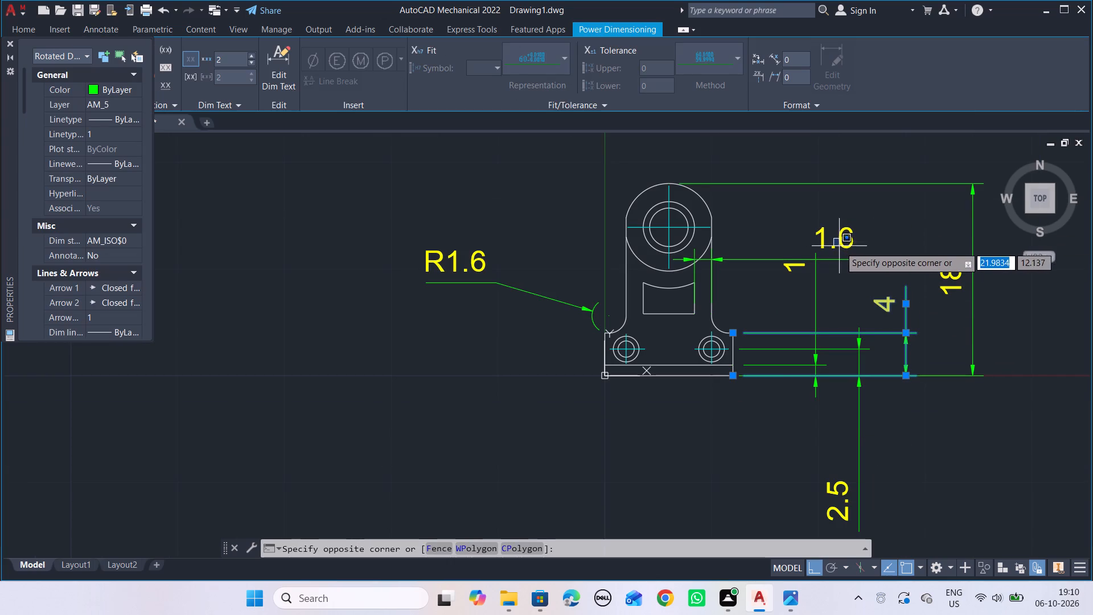
click(811, 233)
click(838, 261)
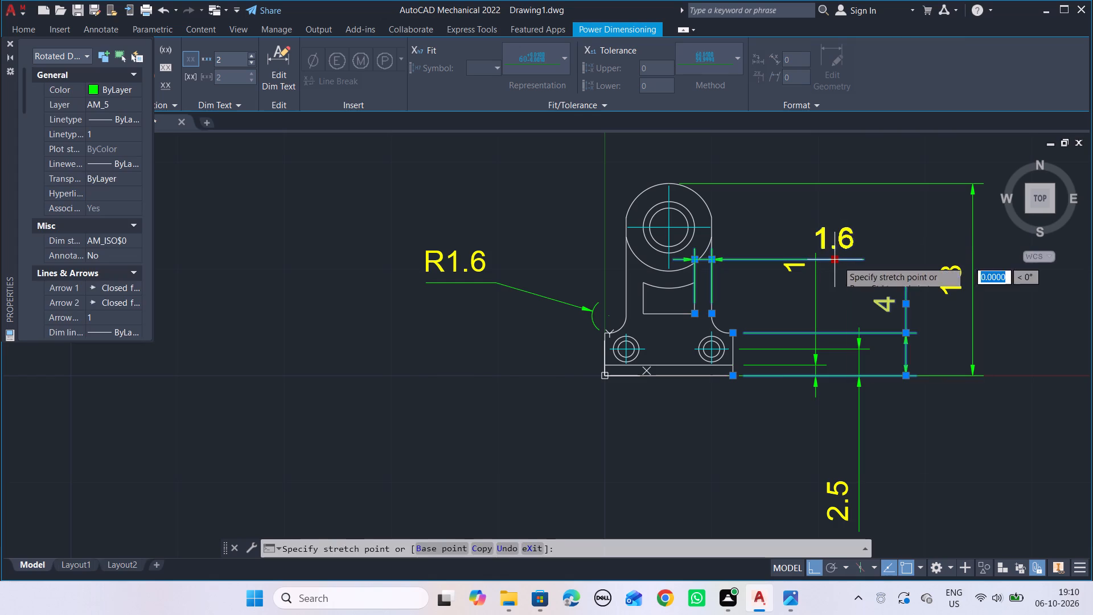
click(744, 299)
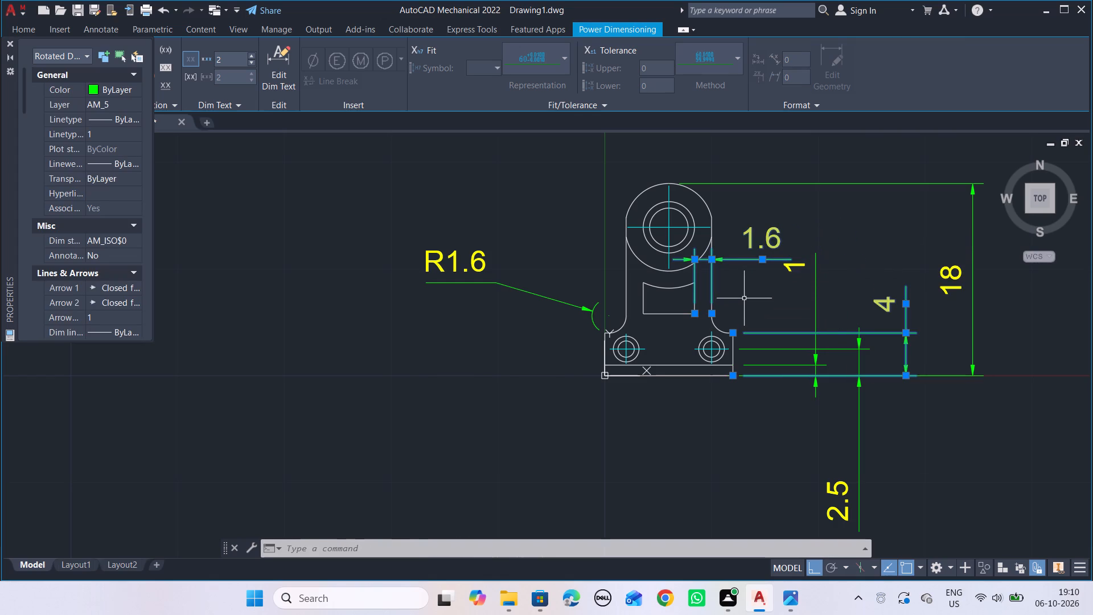
click(712, 259)
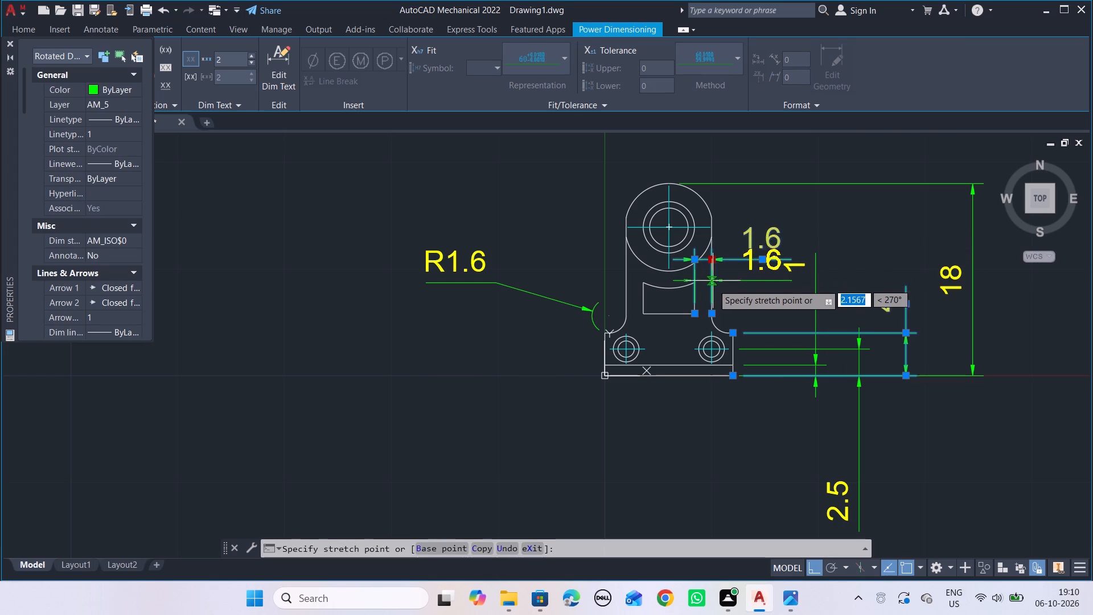
click(713, 288)
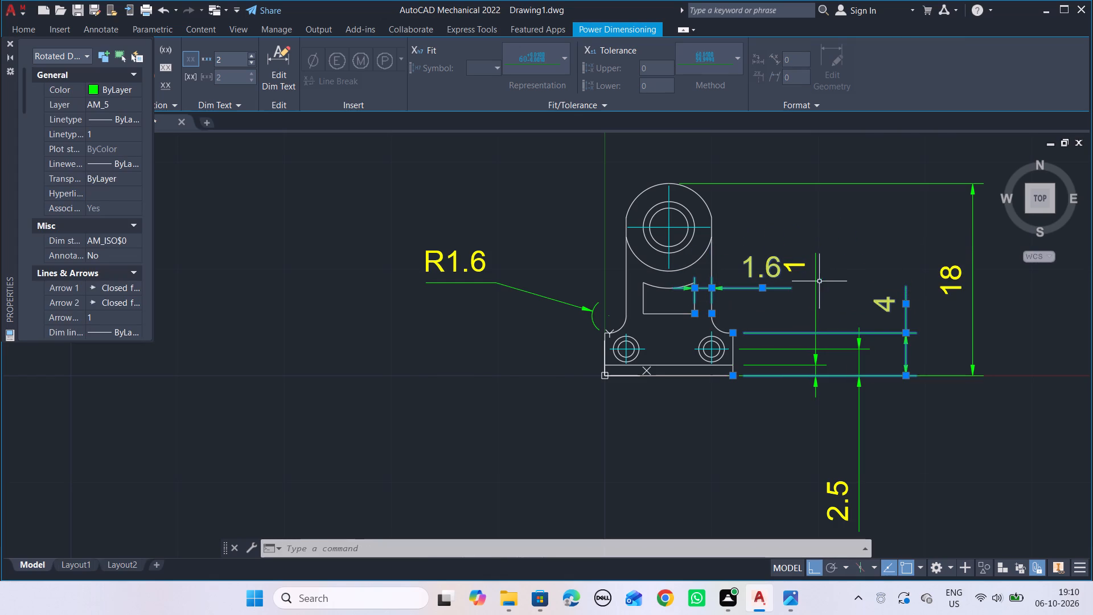
Move the text of the vertical dimension 1 down to just below the bracket's base line.
click(800, 267)
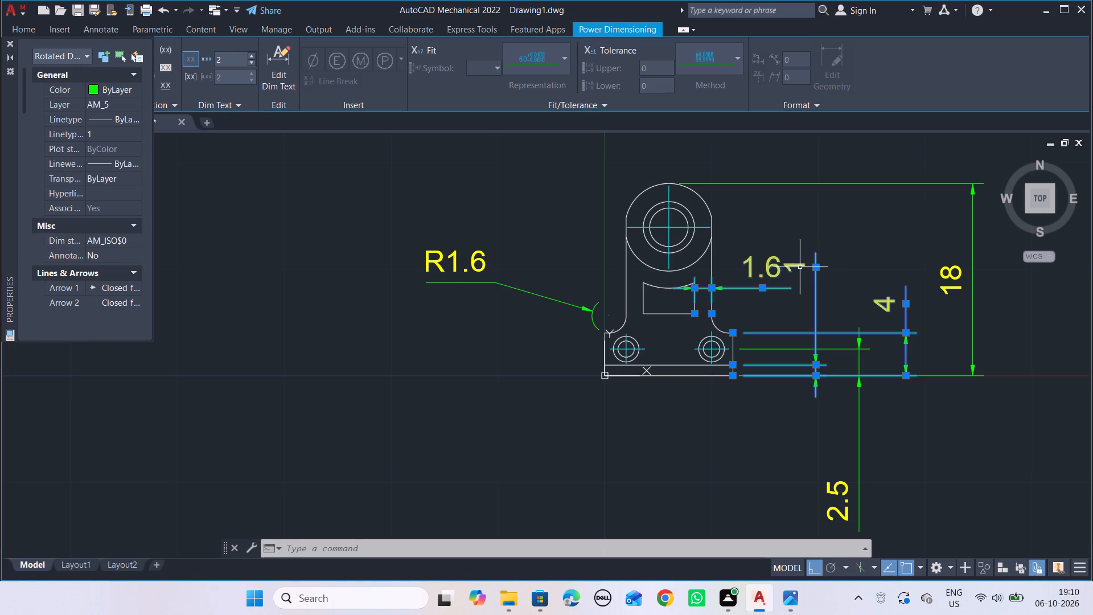
click(816, 269)
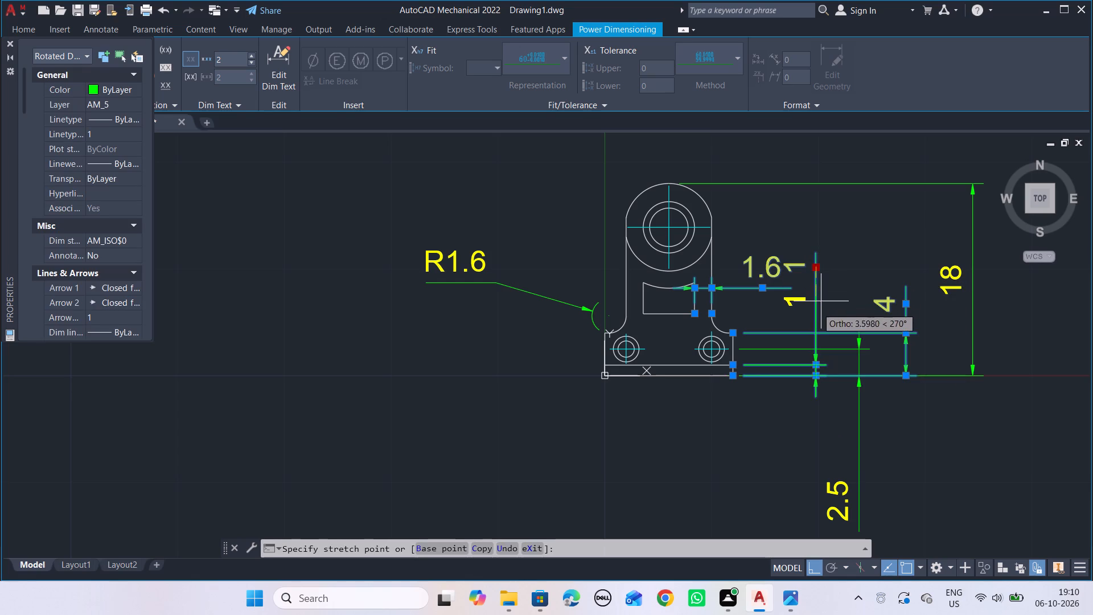
click(810, 389)
key(Escape)
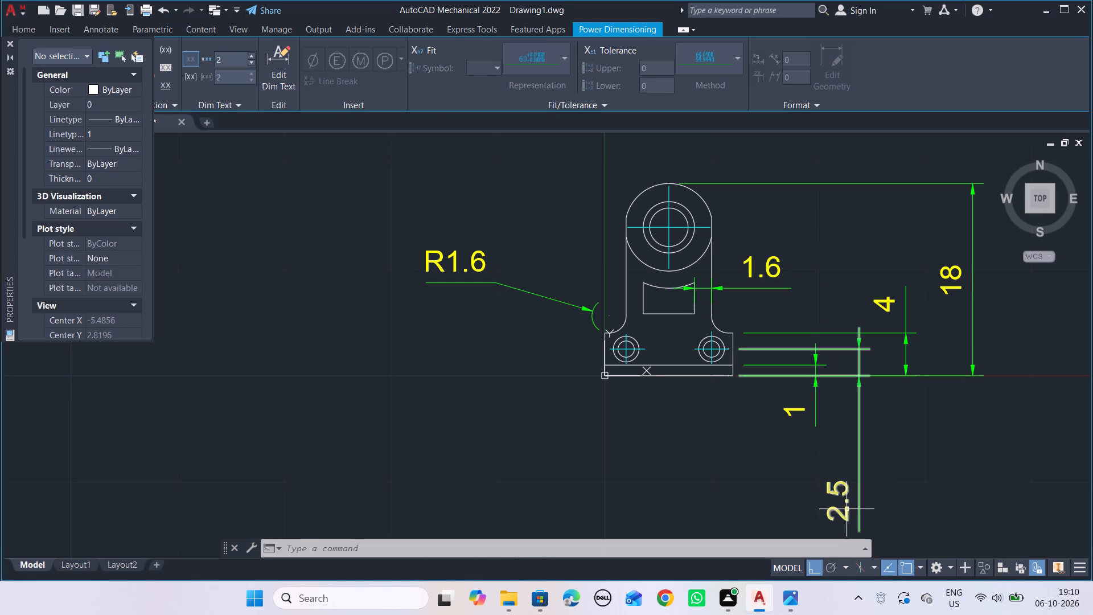
Move the text of the vertical hole-height dimension 2.5 up to just below the base line.
click(846, 503)
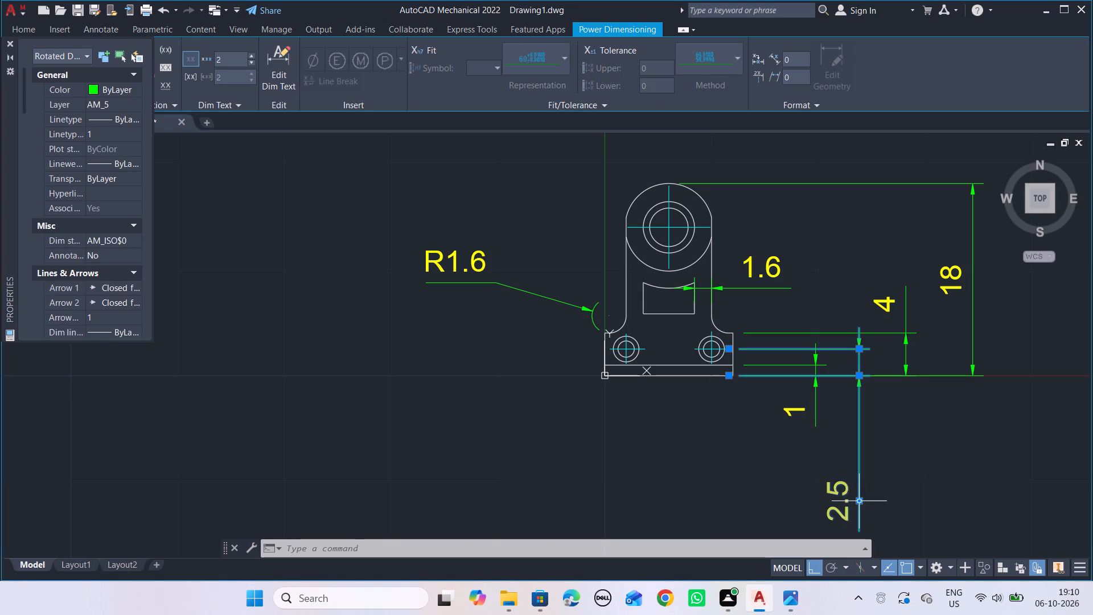
click(856, 502)
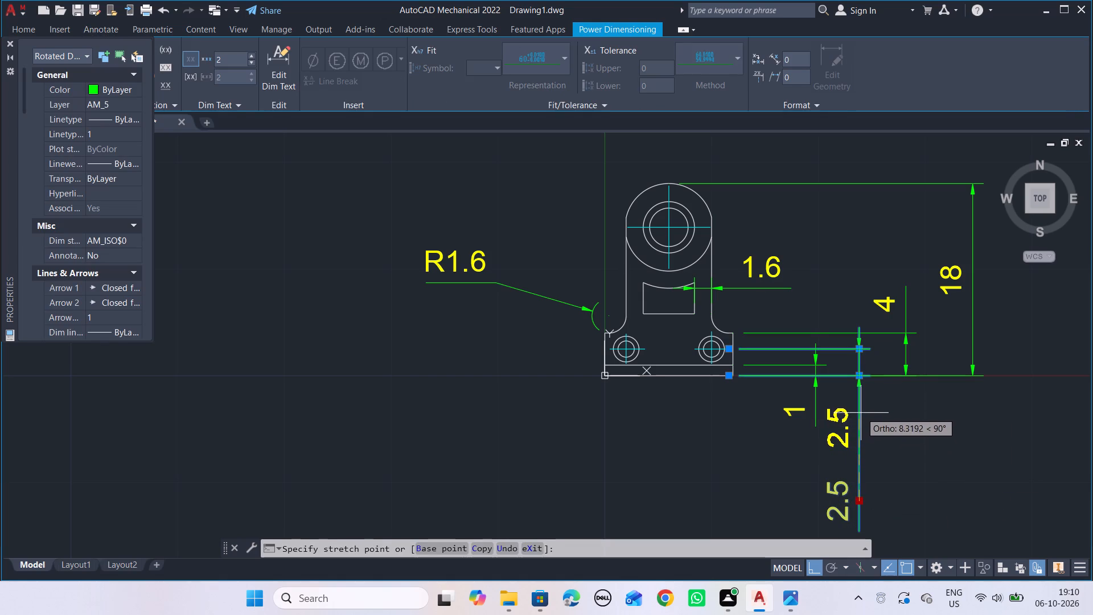
click(861, 412)
key(Escape)
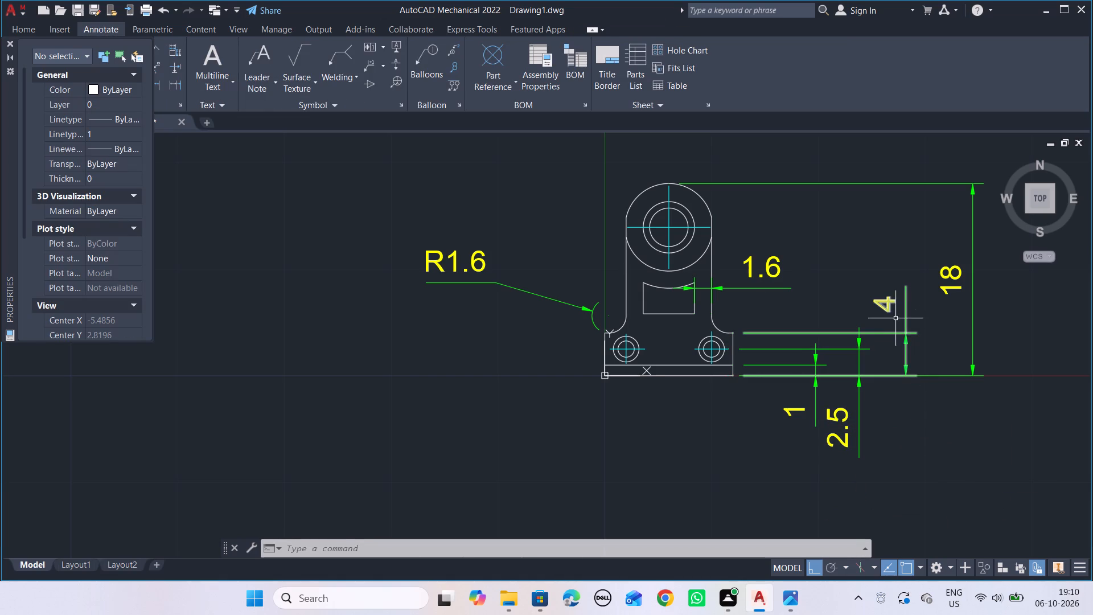
Center the text of the vertical base-height dimension 4 between its two extension lines.
click(889, 310)
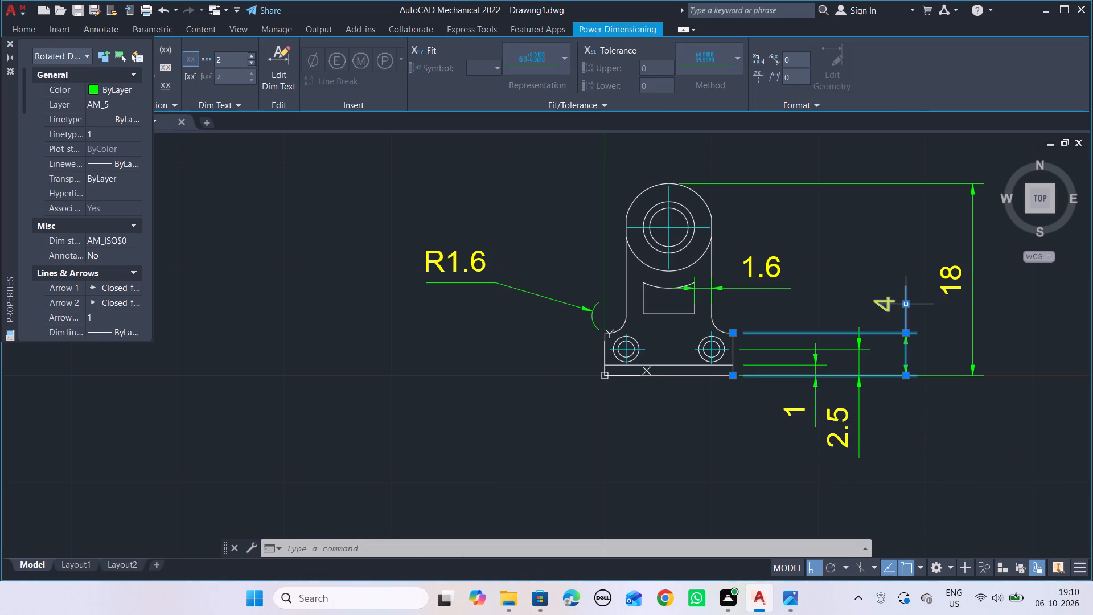
click(908, 306)
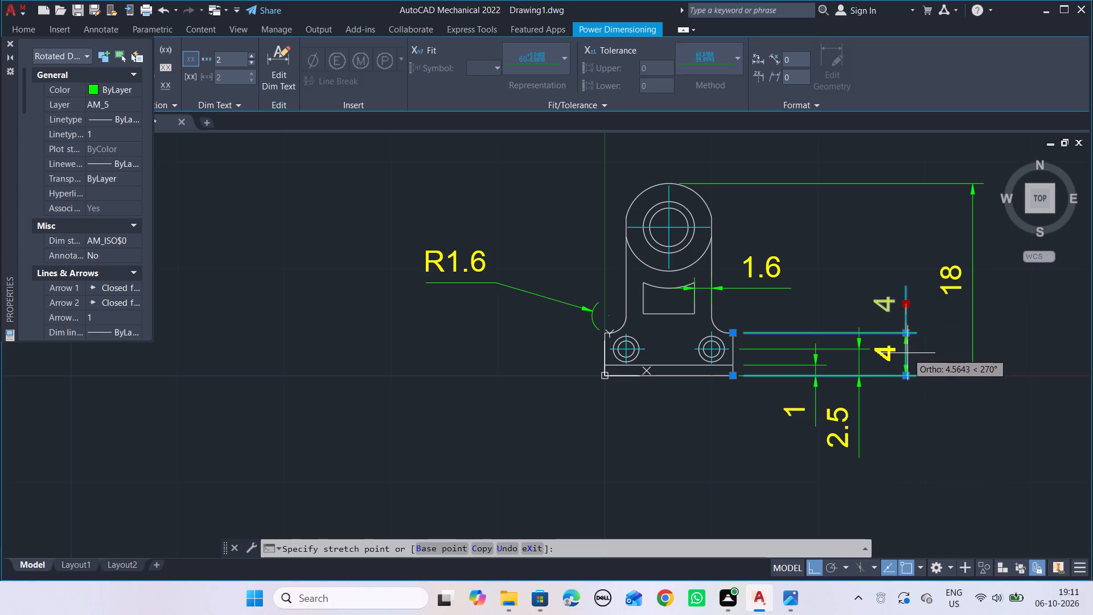
click(907, 353)
key(Escape)
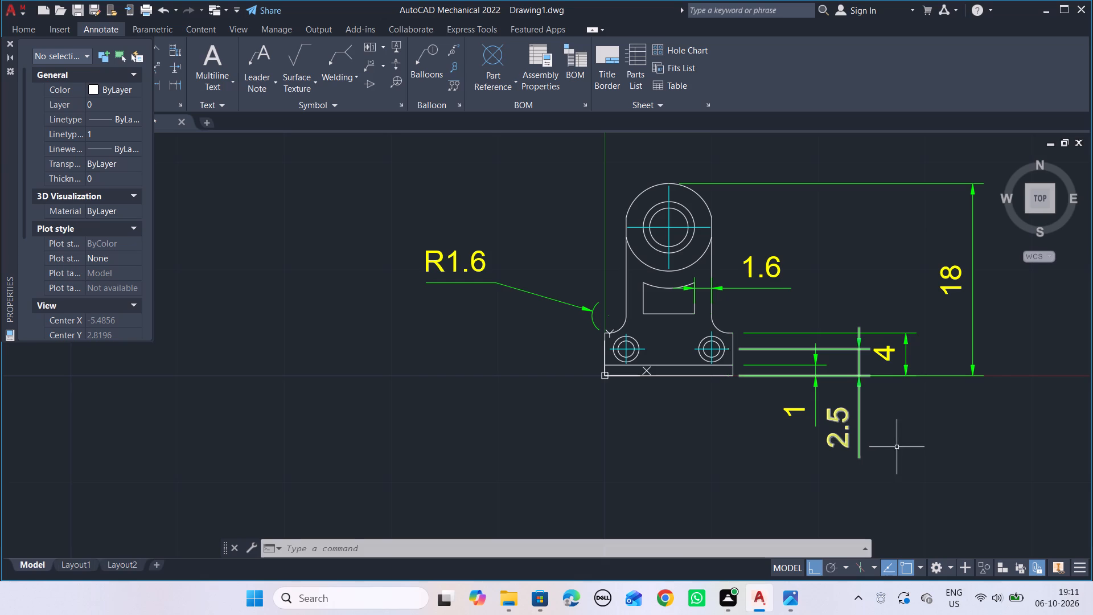
Switch to the AUTOCAD_7.png reference image to check the bracket's dimensions.
key(alt+Tab)
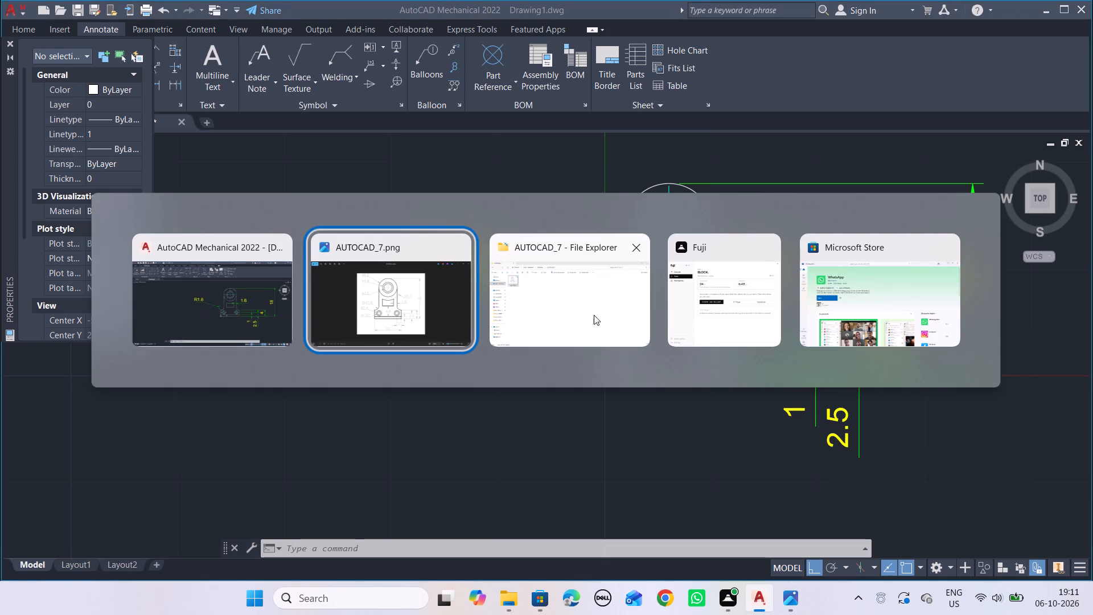
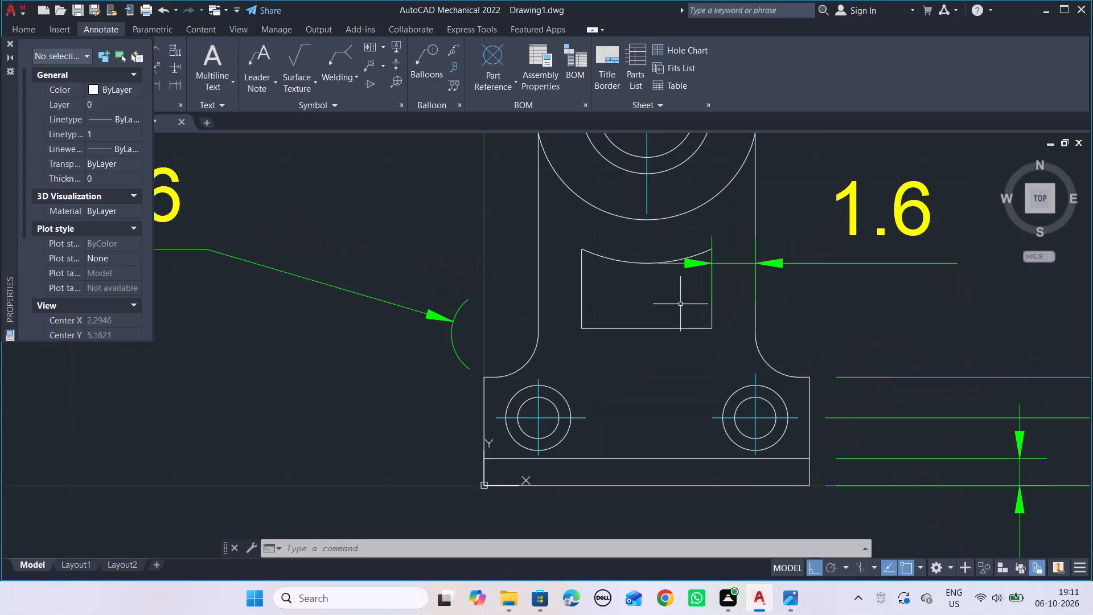
Move the dimension line of the horizontal 1.6 dimension down, close to the bottom edge of the curved-top cut-out.
alt+scroll(680, 304, down, 1)
alt+scroll(680, 304, up, 2)
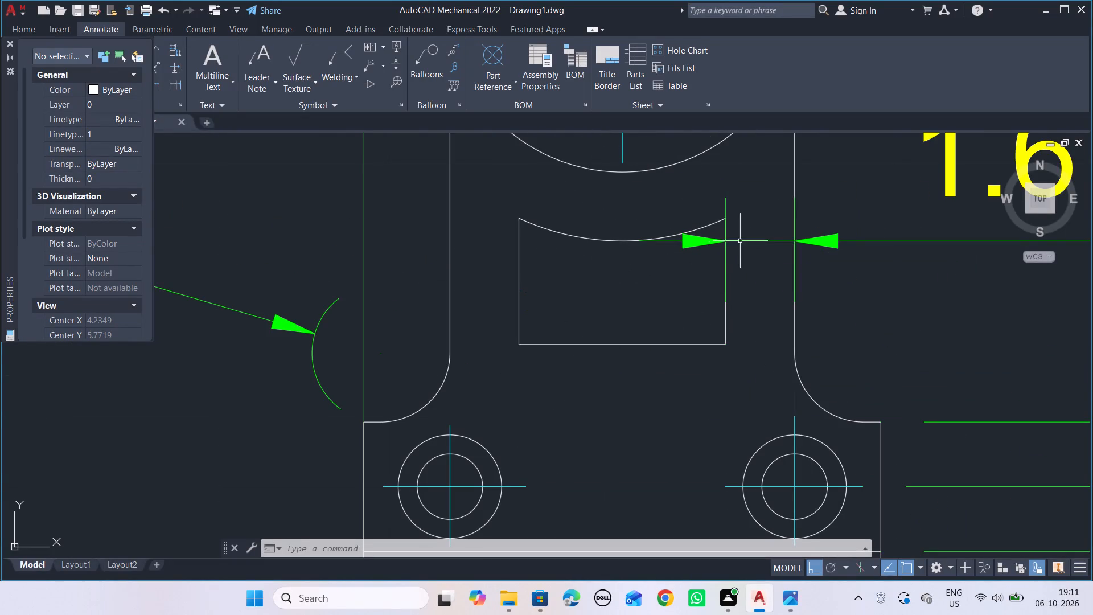
alt+click(835, 240)
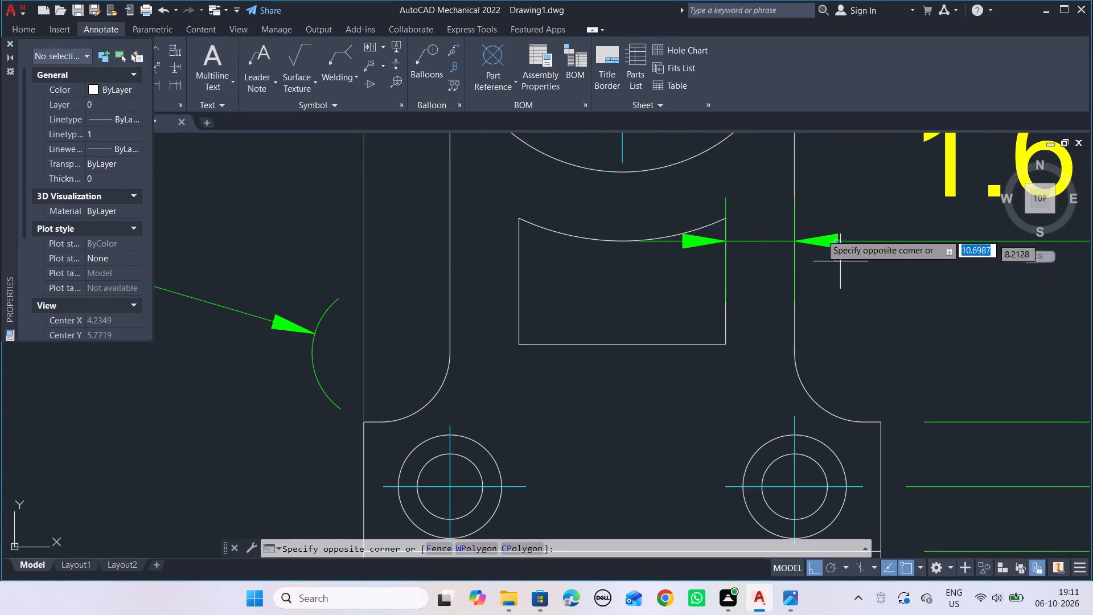
alt+click(807, 214)
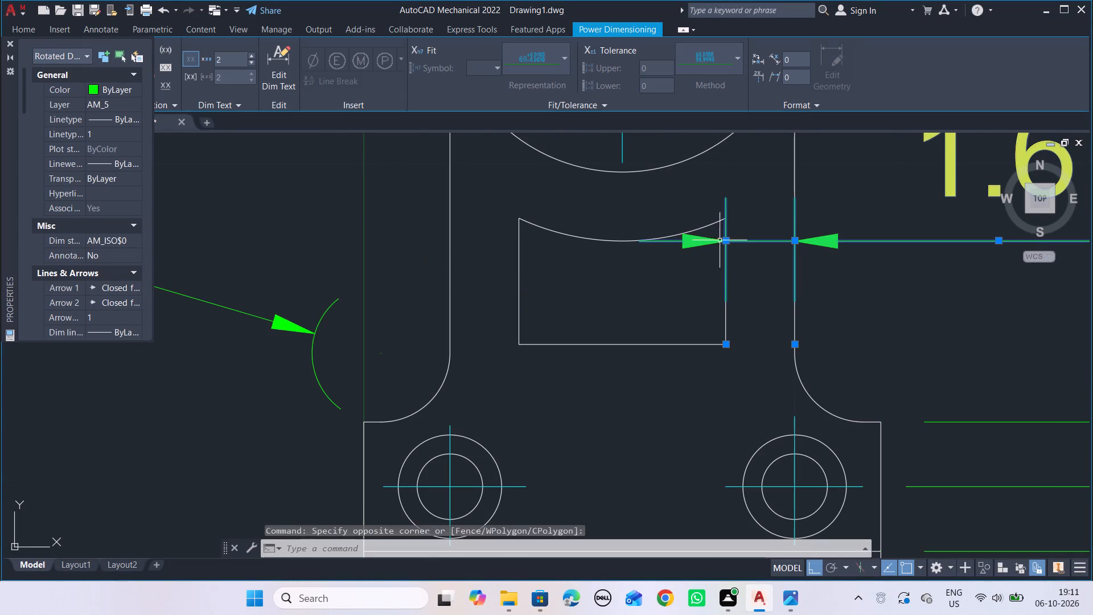
alt+click(725, 243)
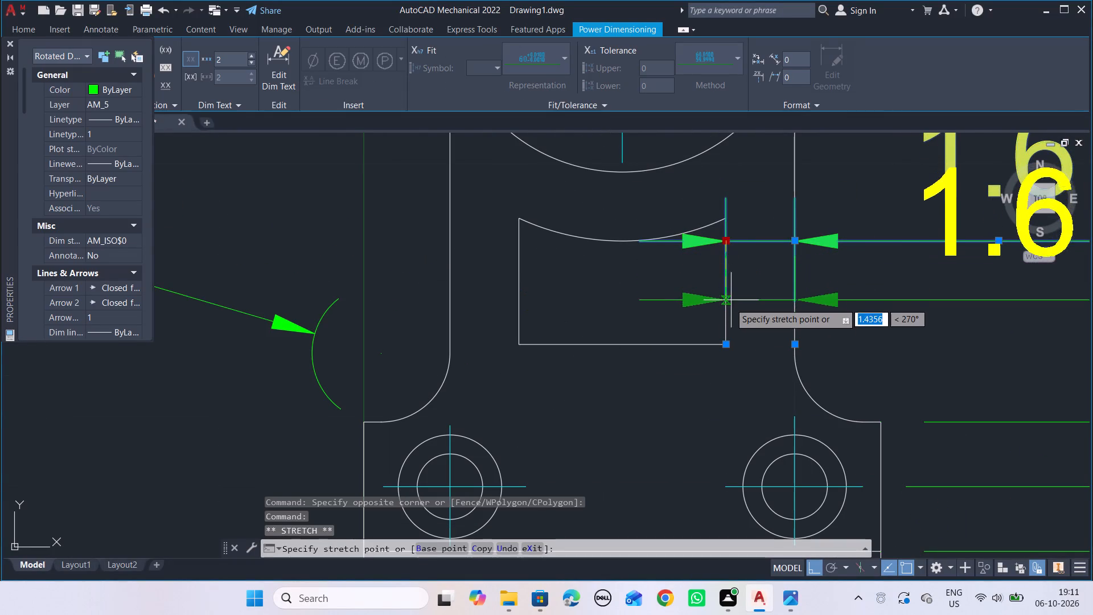
alt+click(726, 306)
alt+click(833, 255)
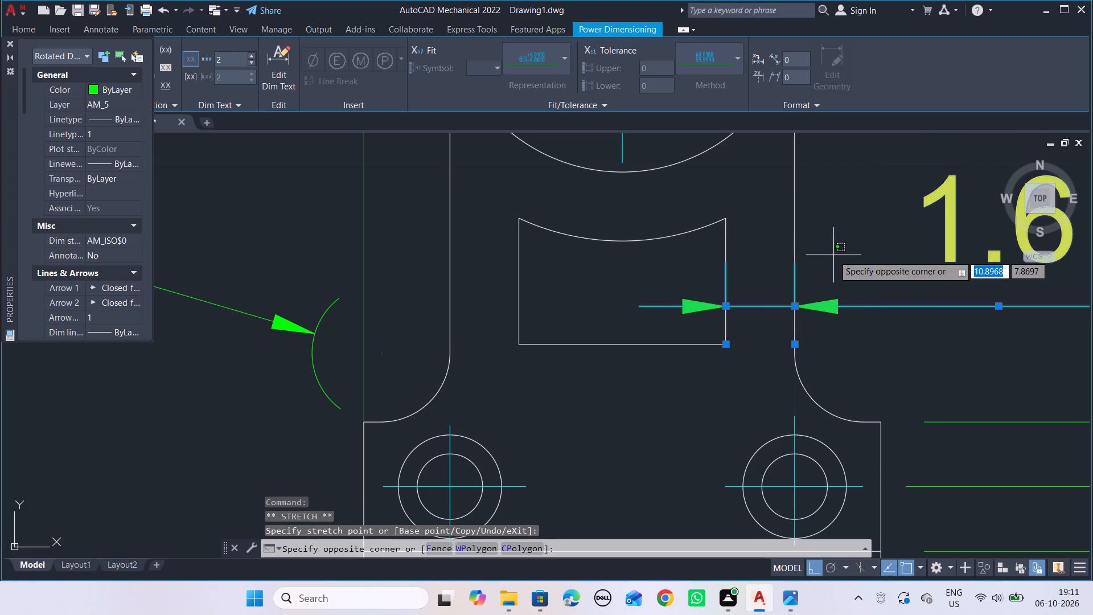
key(Escape)
key(Escape)
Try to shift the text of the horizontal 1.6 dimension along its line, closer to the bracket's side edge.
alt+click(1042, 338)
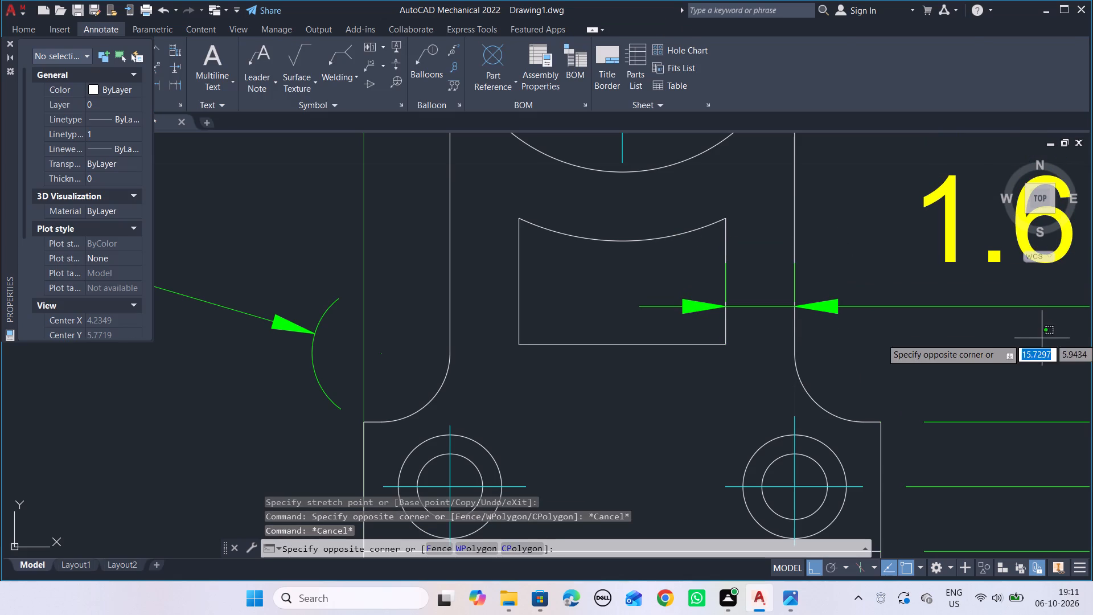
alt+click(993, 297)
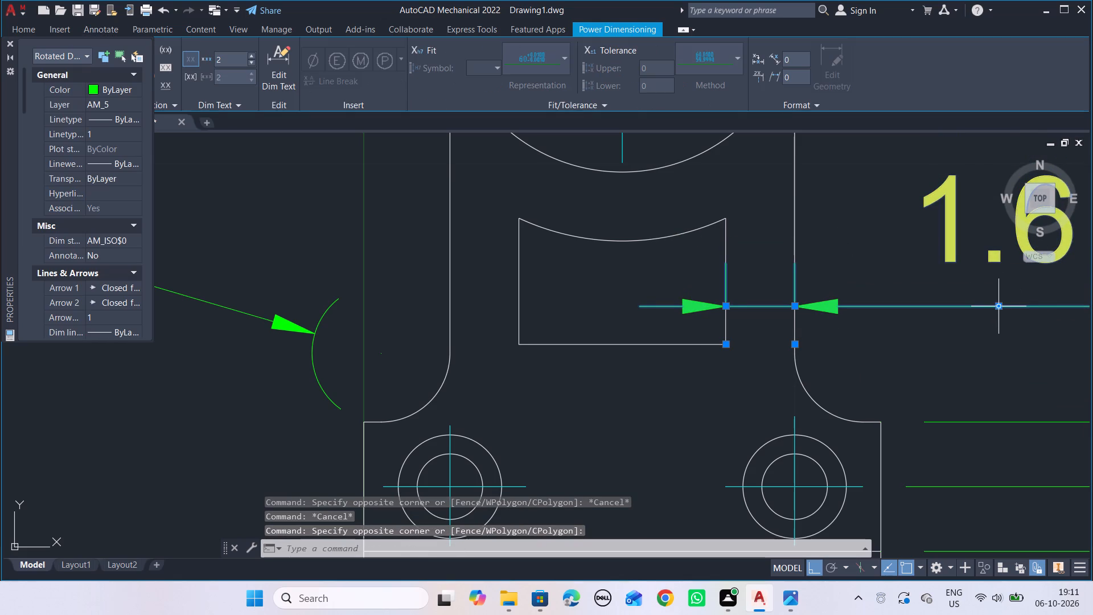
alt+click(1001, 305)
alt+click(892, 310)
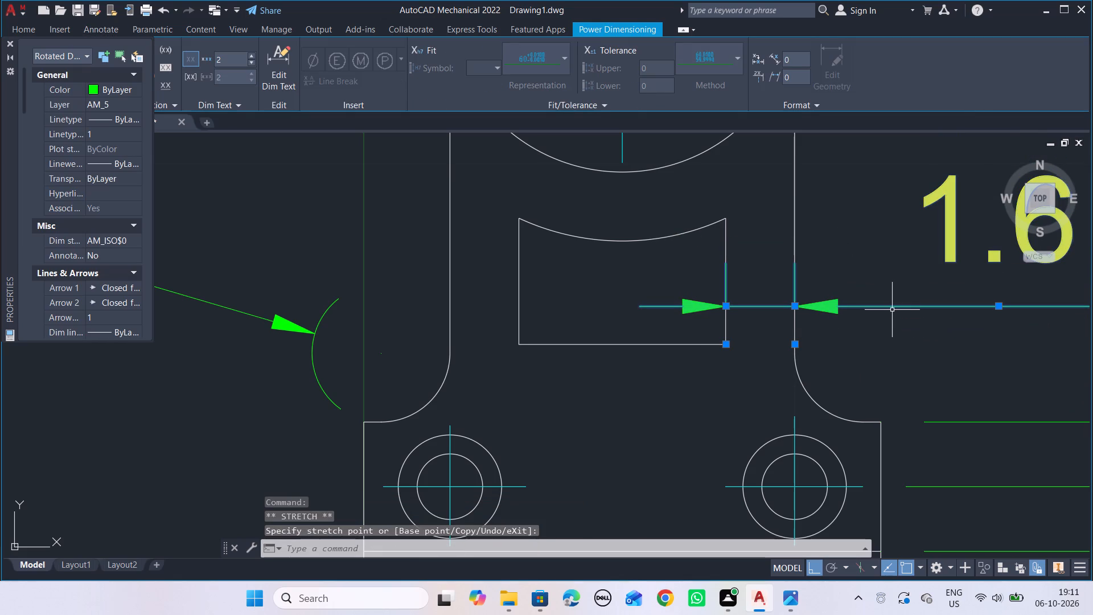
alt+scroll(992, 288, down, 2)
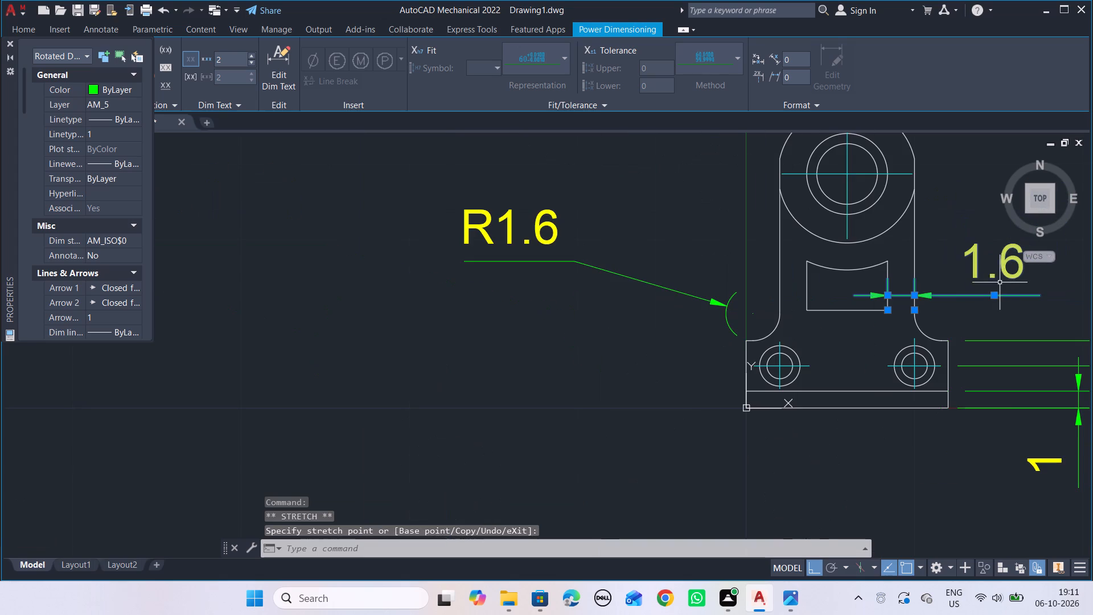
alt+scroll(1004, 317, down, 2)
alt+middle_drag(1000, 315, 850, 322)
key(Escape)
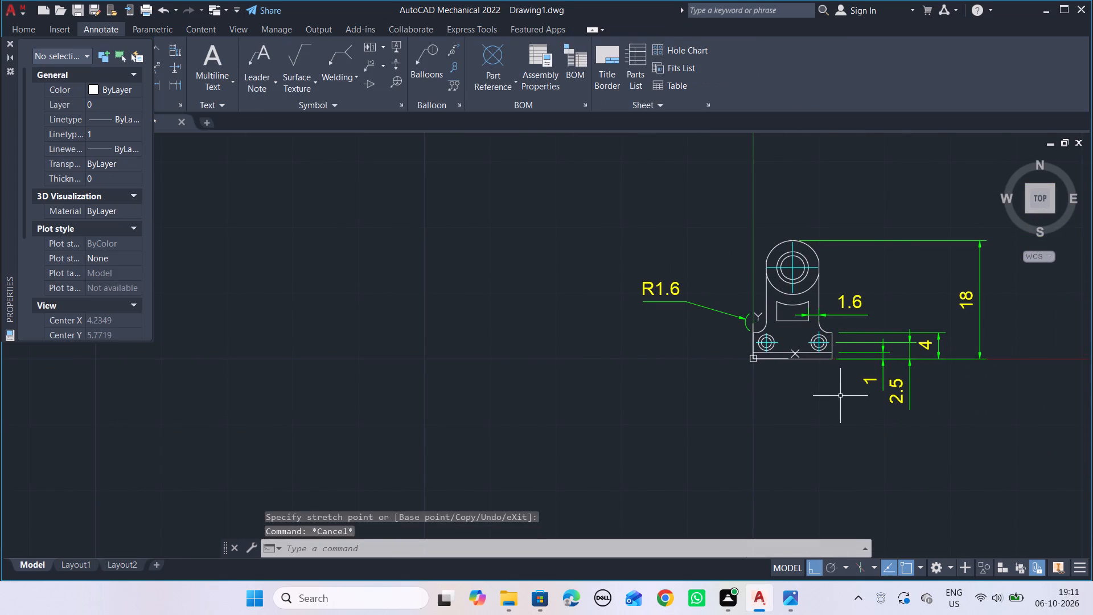
Switch to the AUTOCAD_7.png reference image to check which dimensions are still missing, and return to the drawing.
alt+scroll(804, 321, up, 2)
key(alt+Tab)
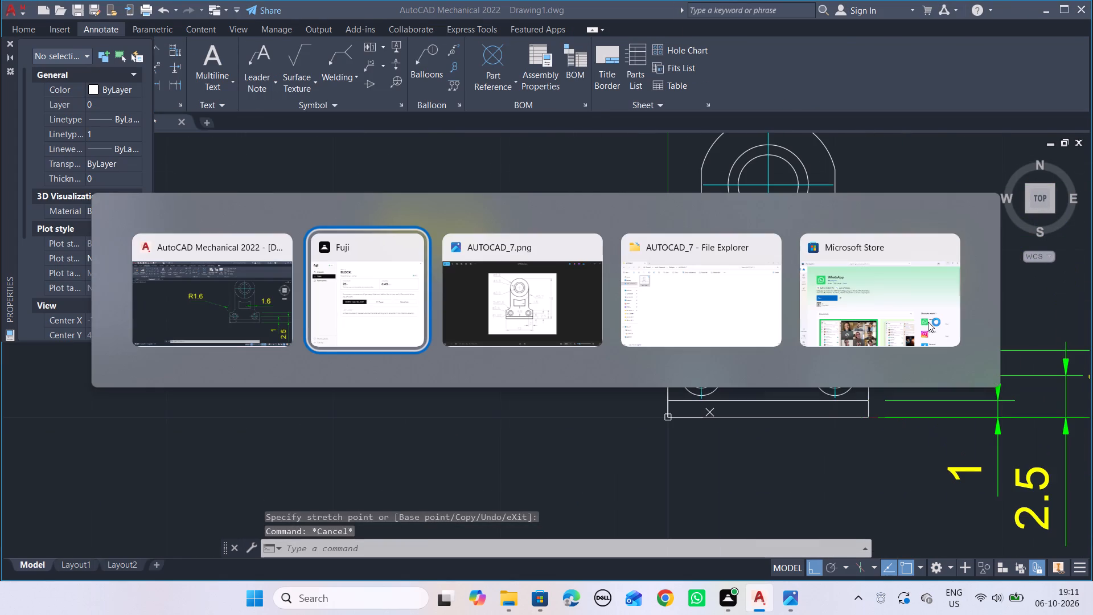
key(alt+Tab)
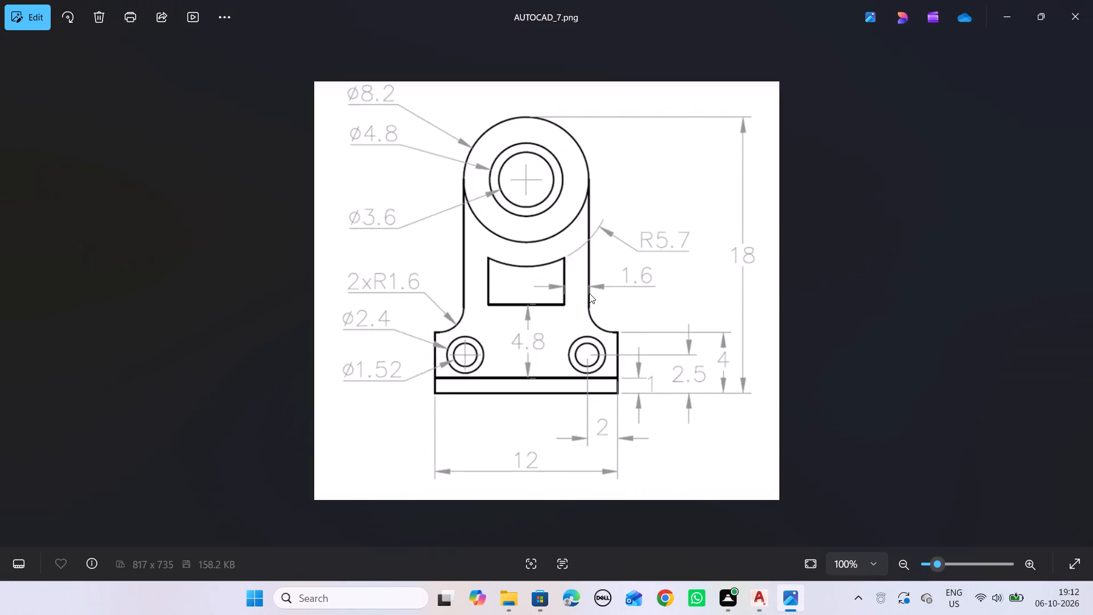
key(alt+Tab)
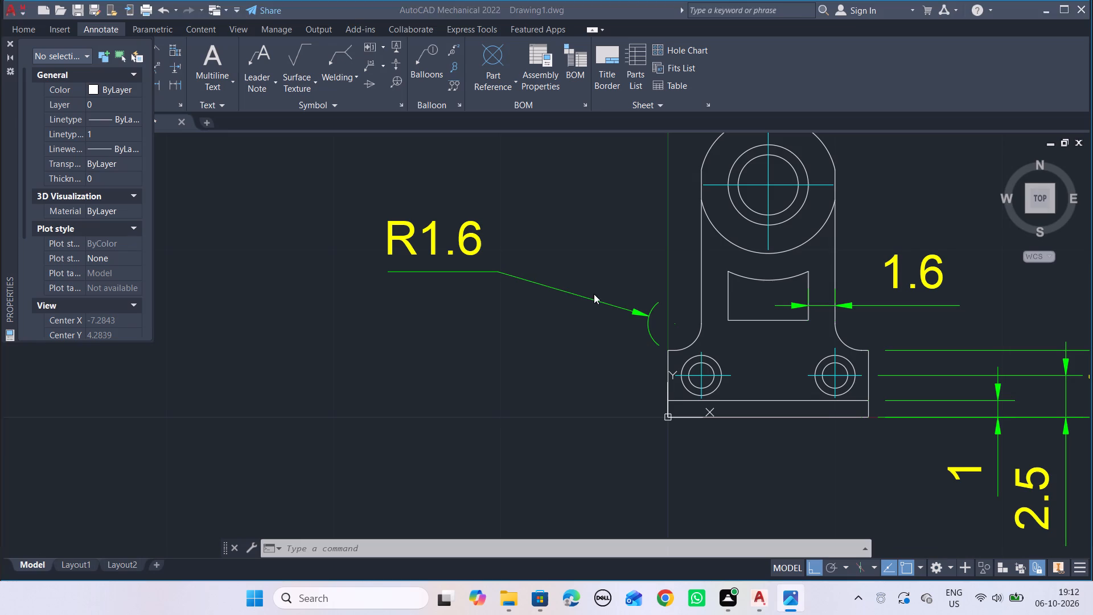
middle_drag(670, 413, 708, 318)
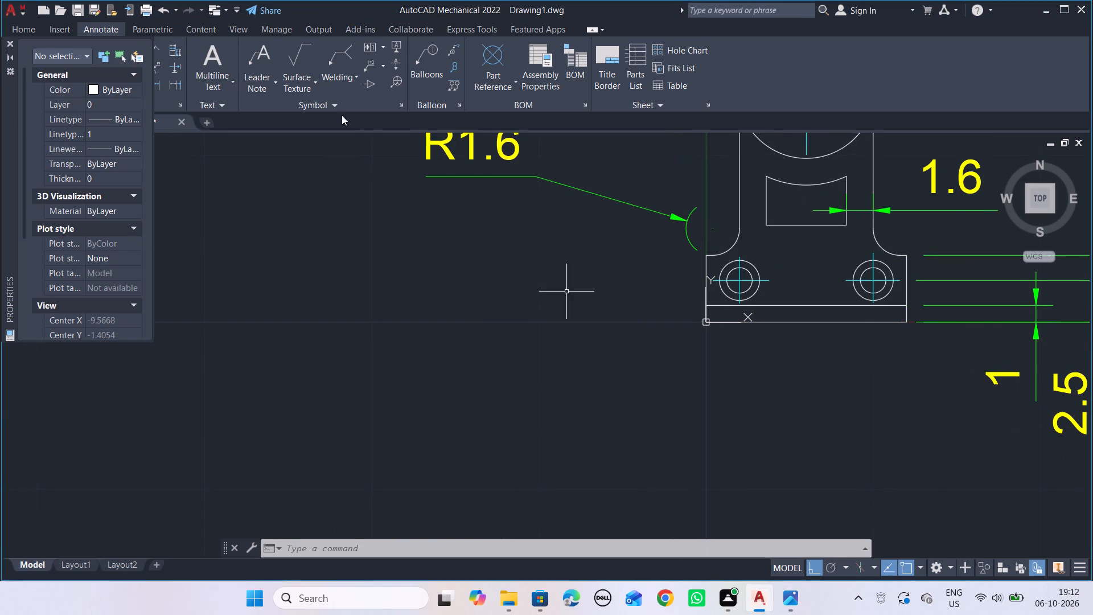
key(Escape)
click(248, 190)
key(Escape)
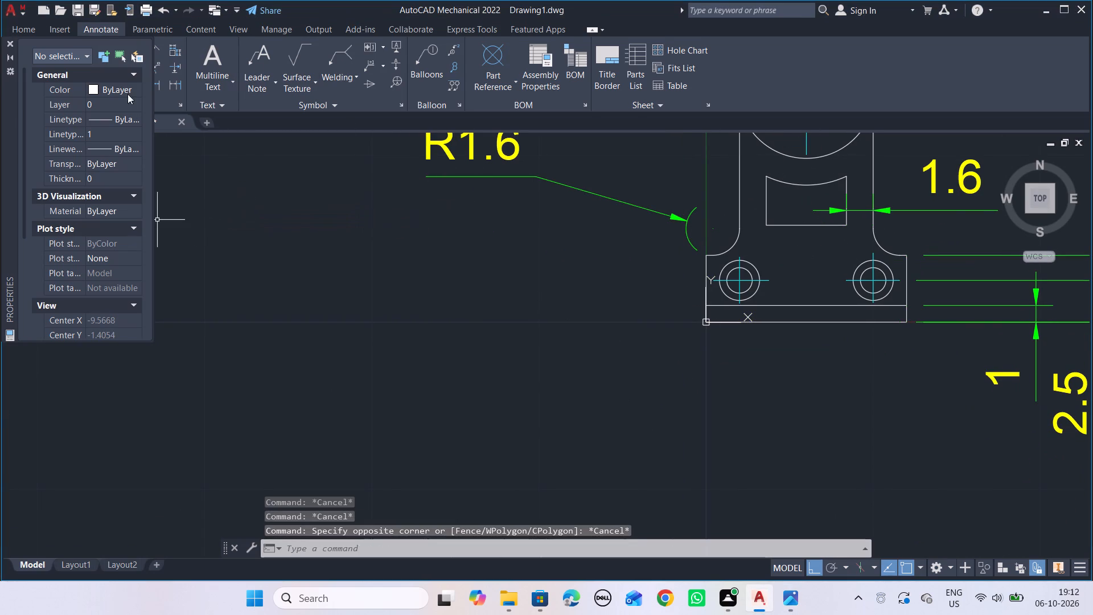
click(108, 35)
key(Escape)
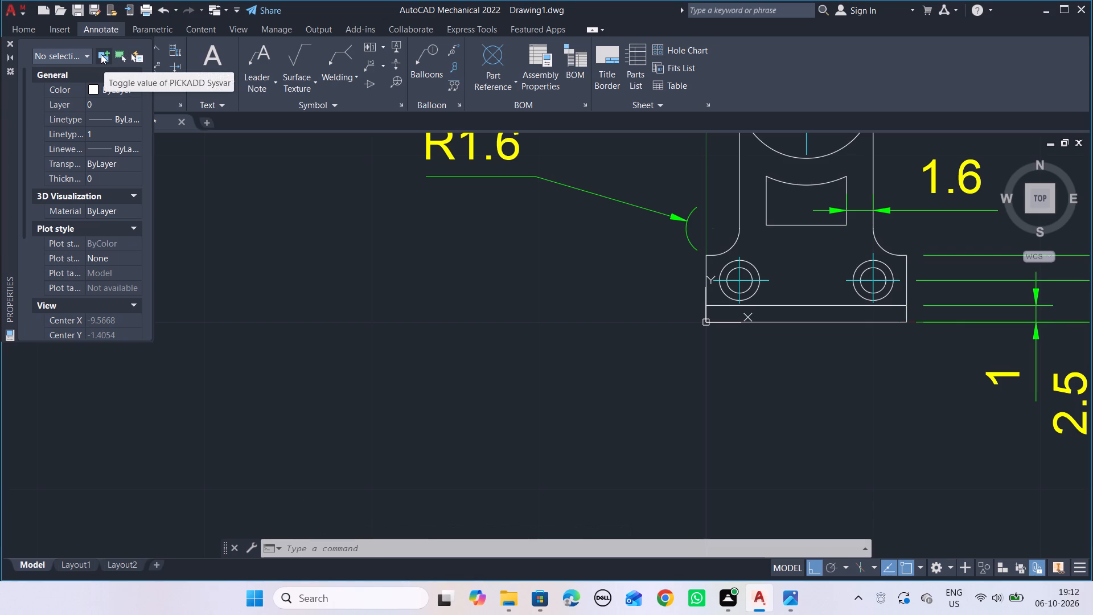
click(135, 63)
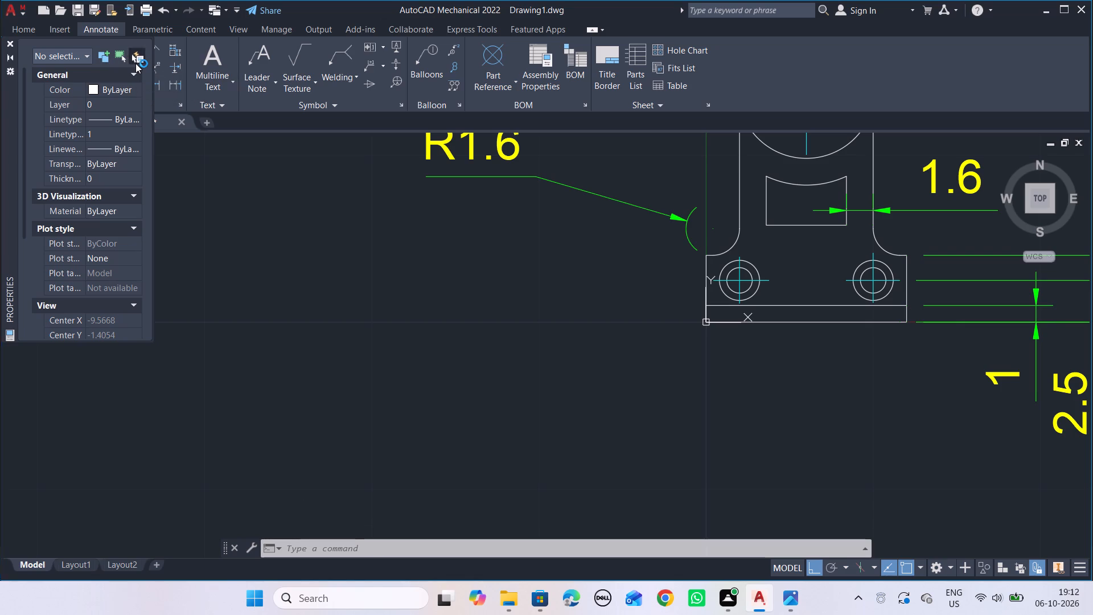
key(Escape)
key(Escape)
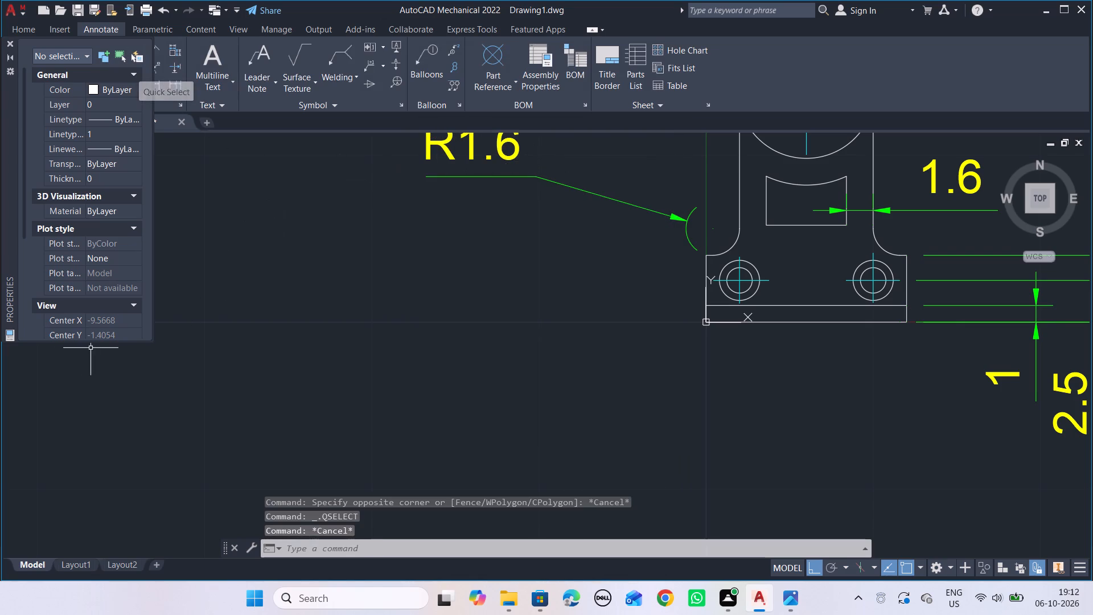
Close the Properties palette.
click(10, 47)
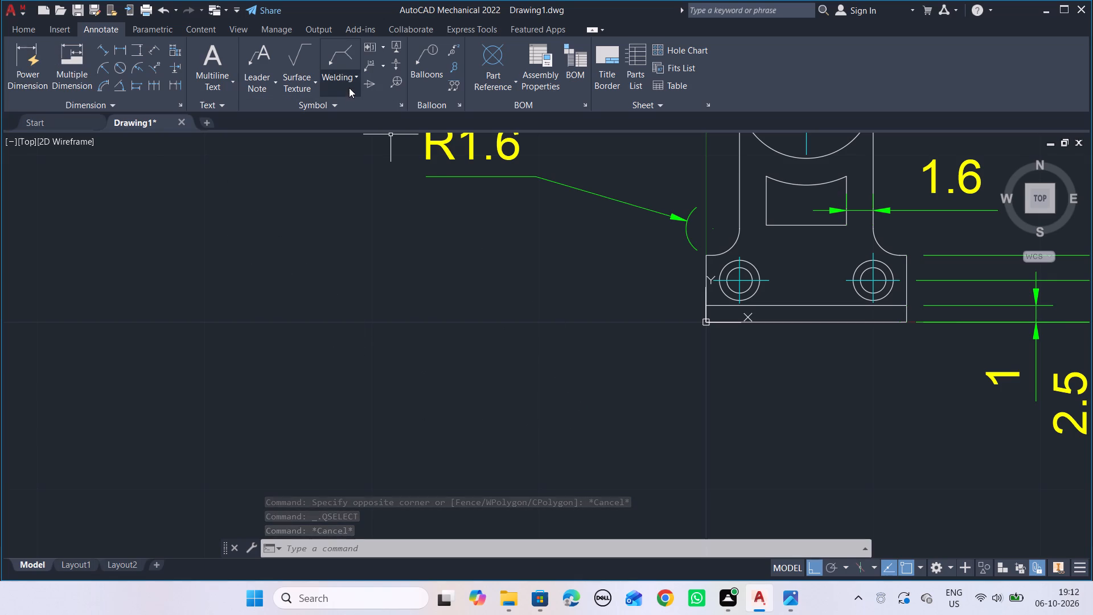
Add diameter dimensions Ø2.4 and Ø1.52 to the outer and inner circles of the left base hole, placed outside the bracket's left side.
click(121, 71)
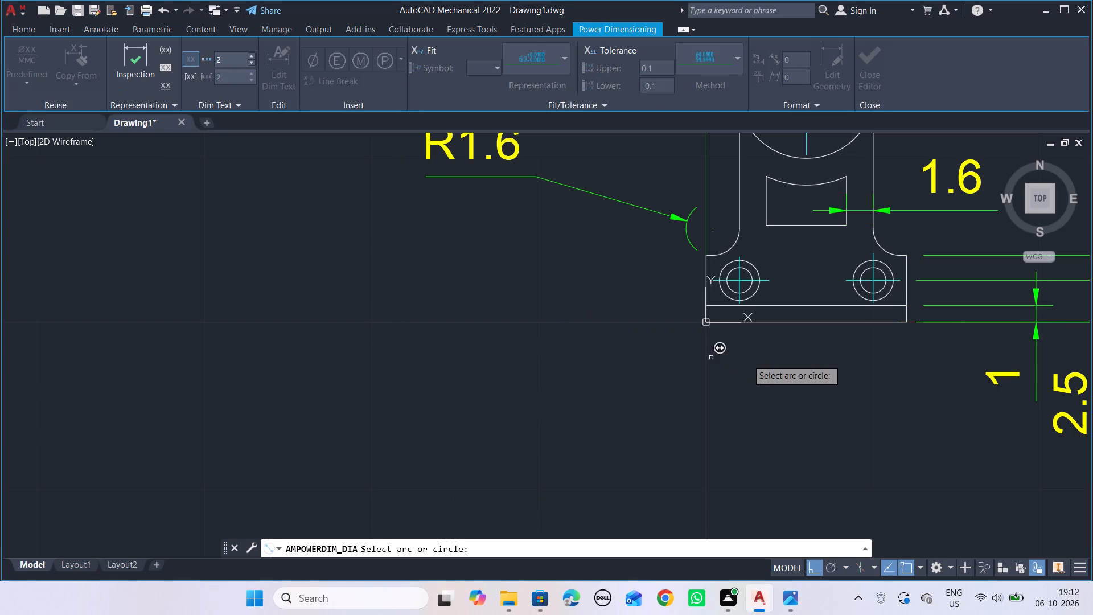
click(727, 296)
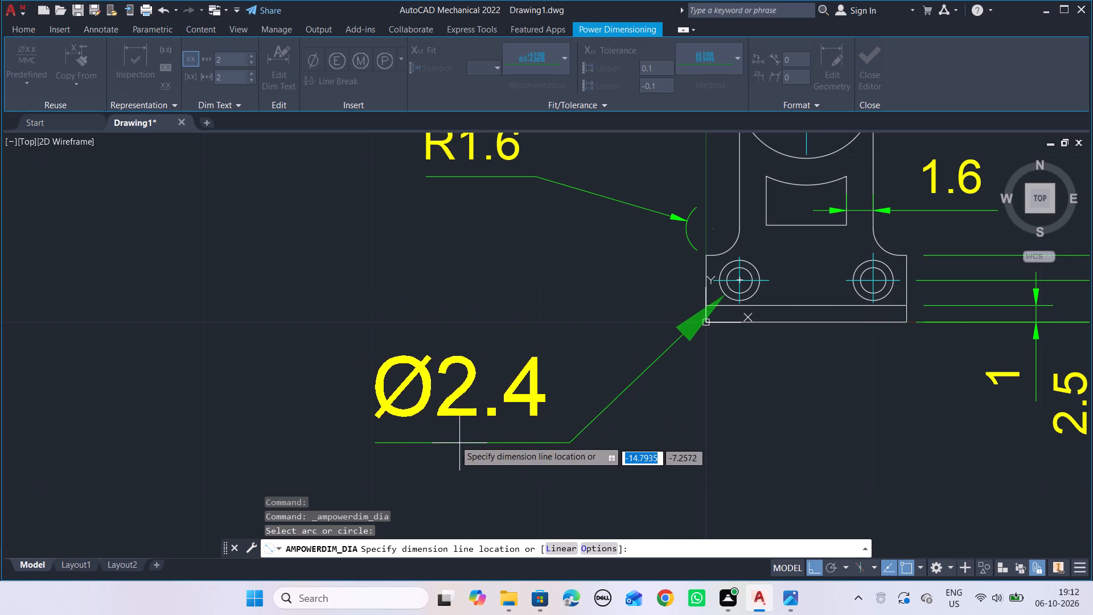
click(454, 440)
click(652, 308)
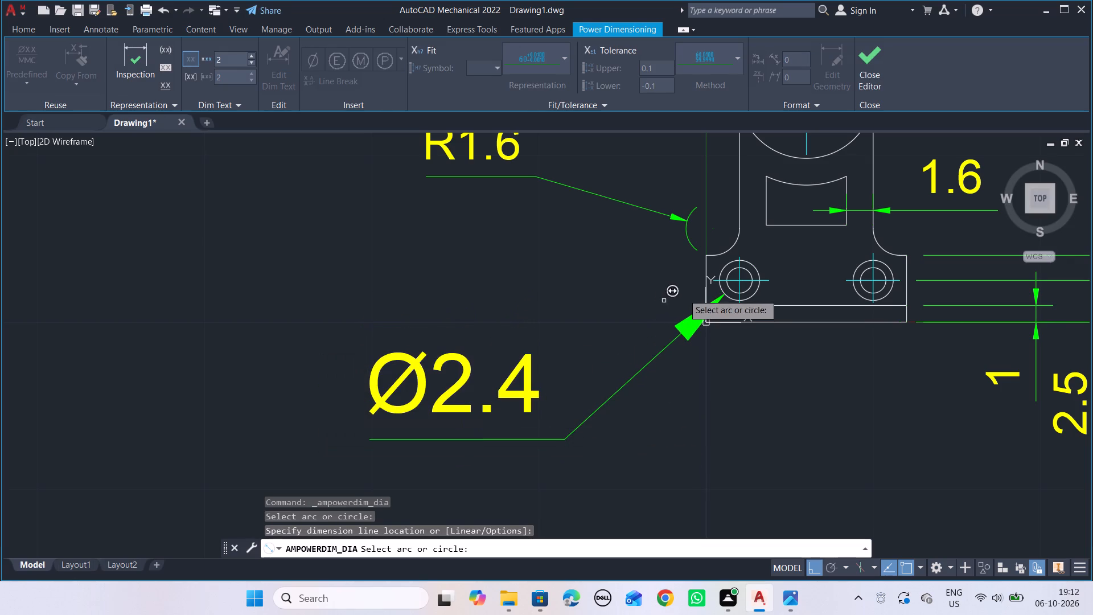
click(735, 295)
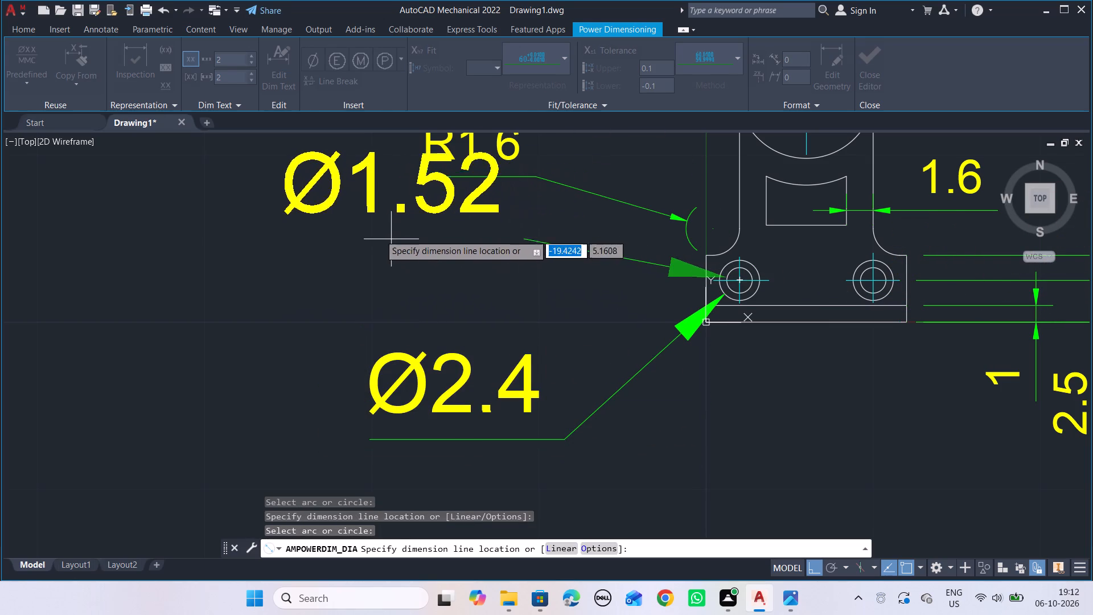
click(228, 219)
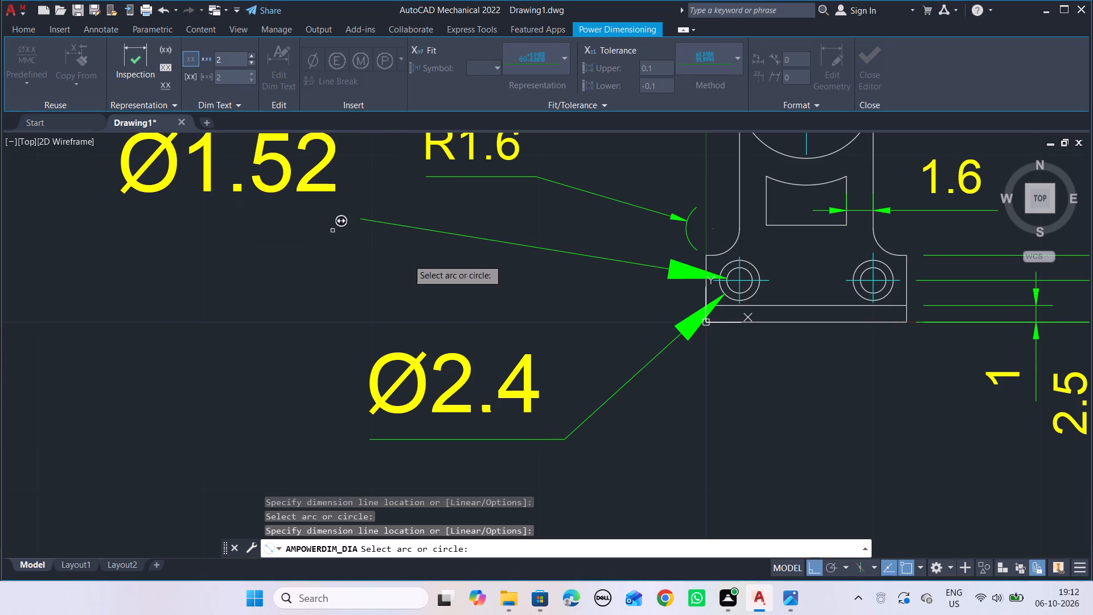
Add diameter dimensions Ø3.6 and Ø4.8 to the two inner concentric circles of the top boss, with Ø4.8 above Ø3.6 on the bracket's left.
key(alt+Tab)
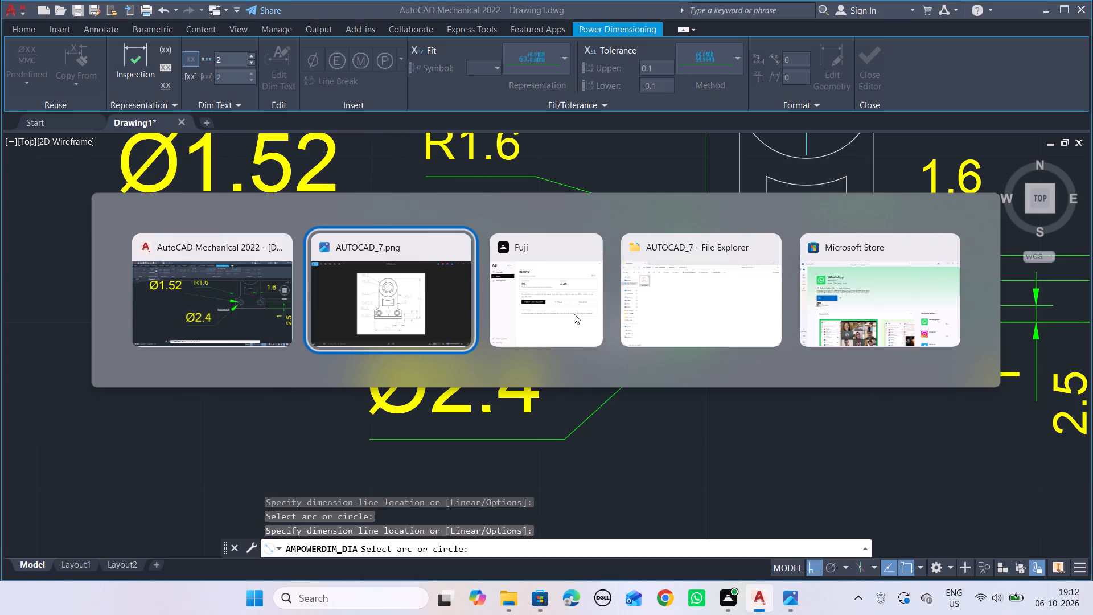
key(alt+Tab)
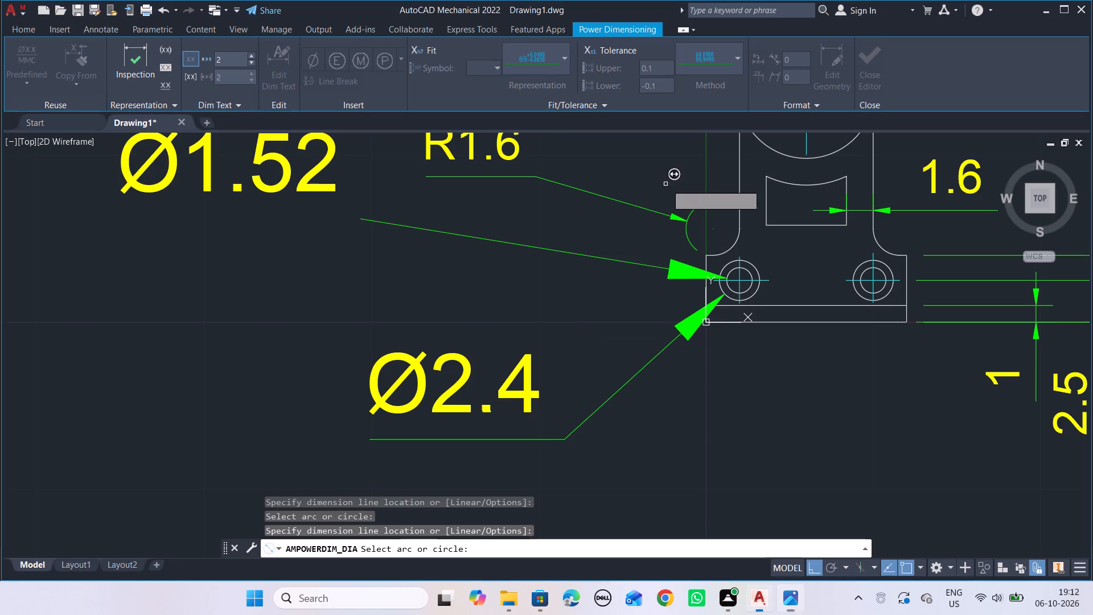
scroll(717, 256, up, 2)
scroll(712, 270, down, 3)
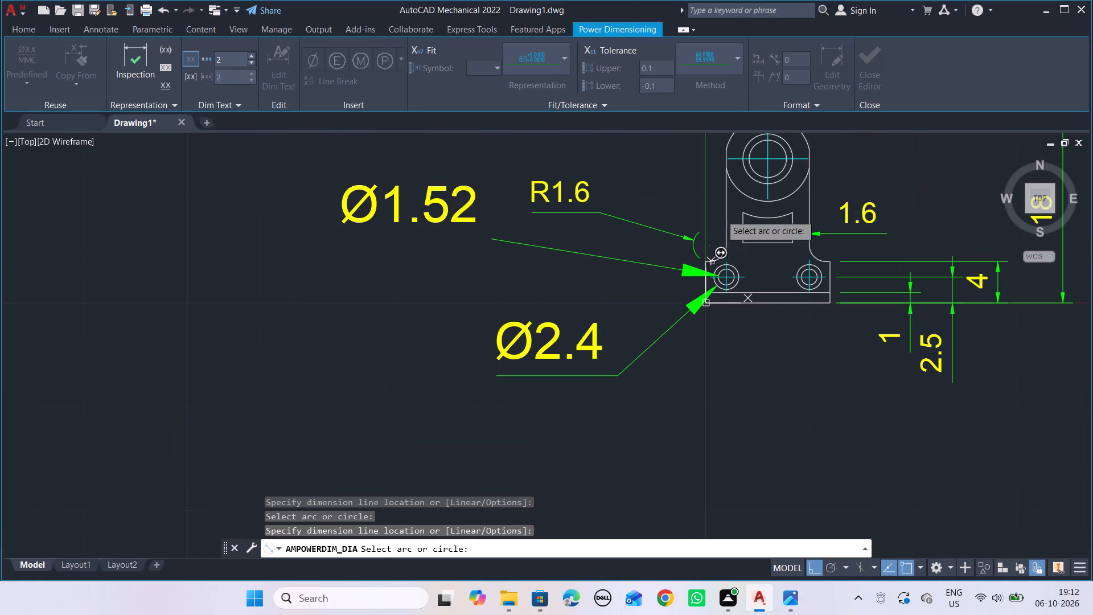
middle_drag(724, 200, 759, 322)
scroll(761, 304, up, 1)
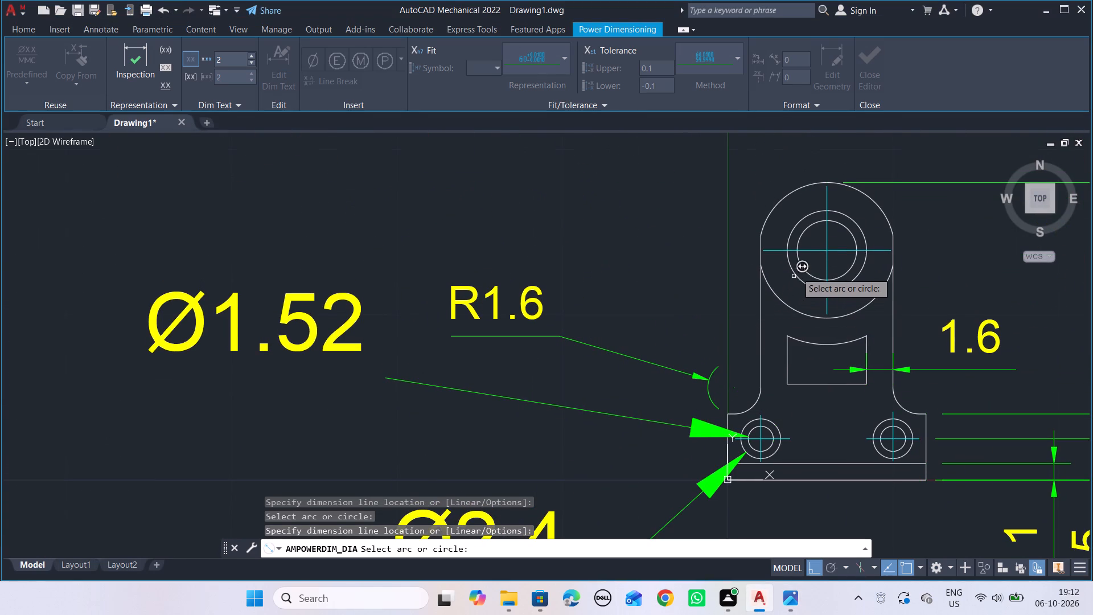
click(802, 264)
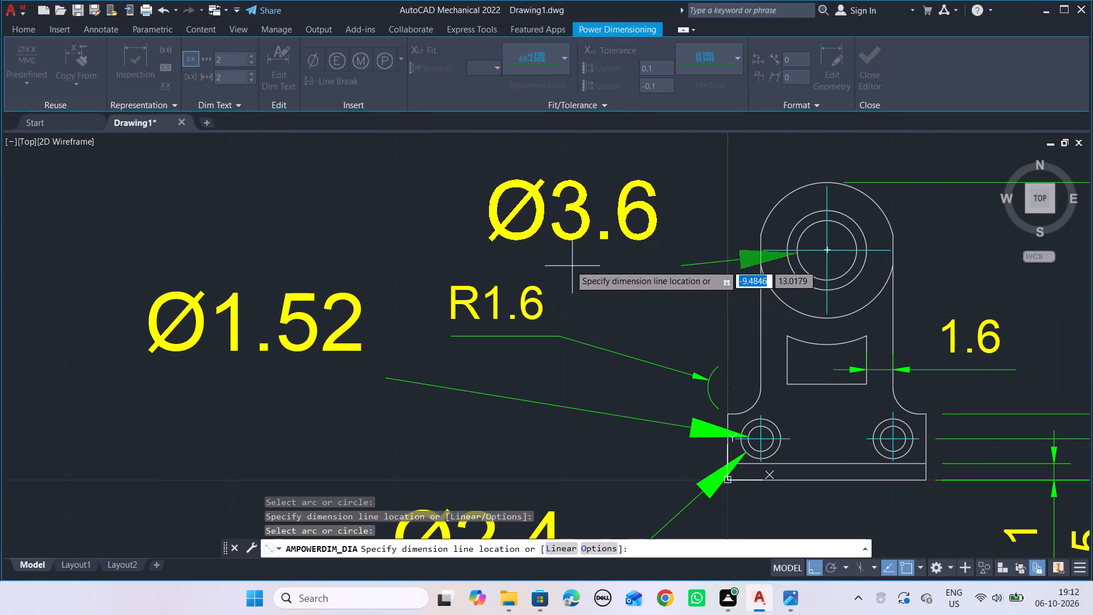
click(590, 282)
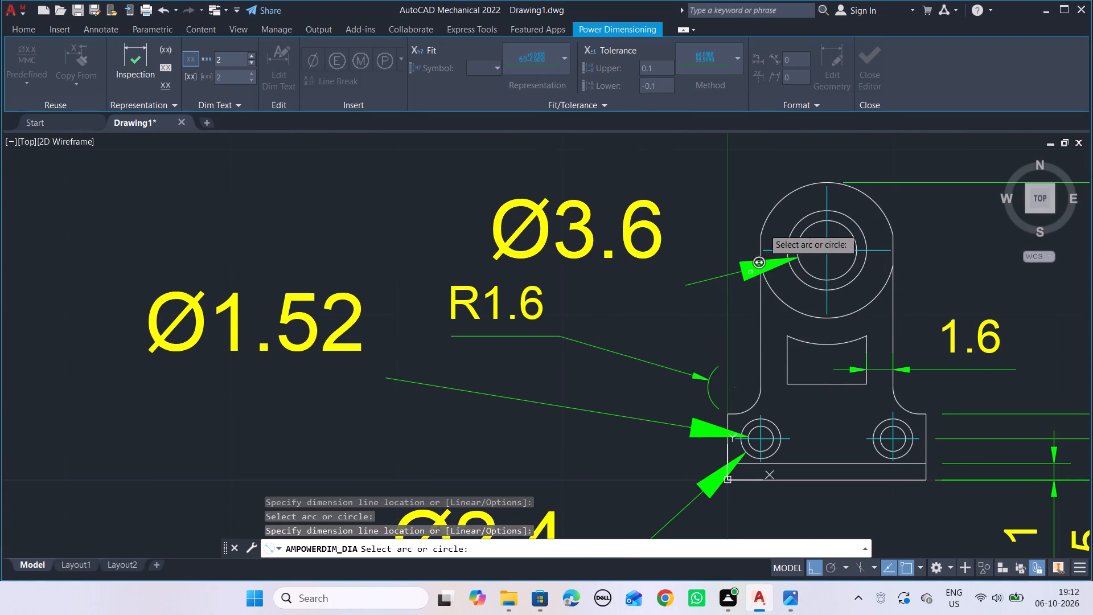
click(799, 222)
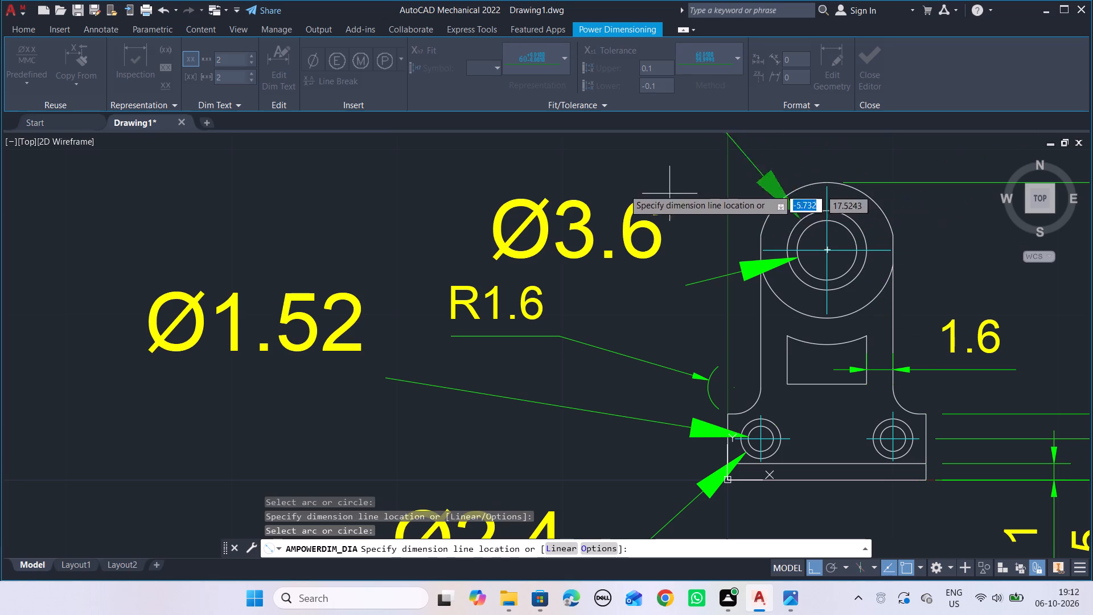
click(558, 176)
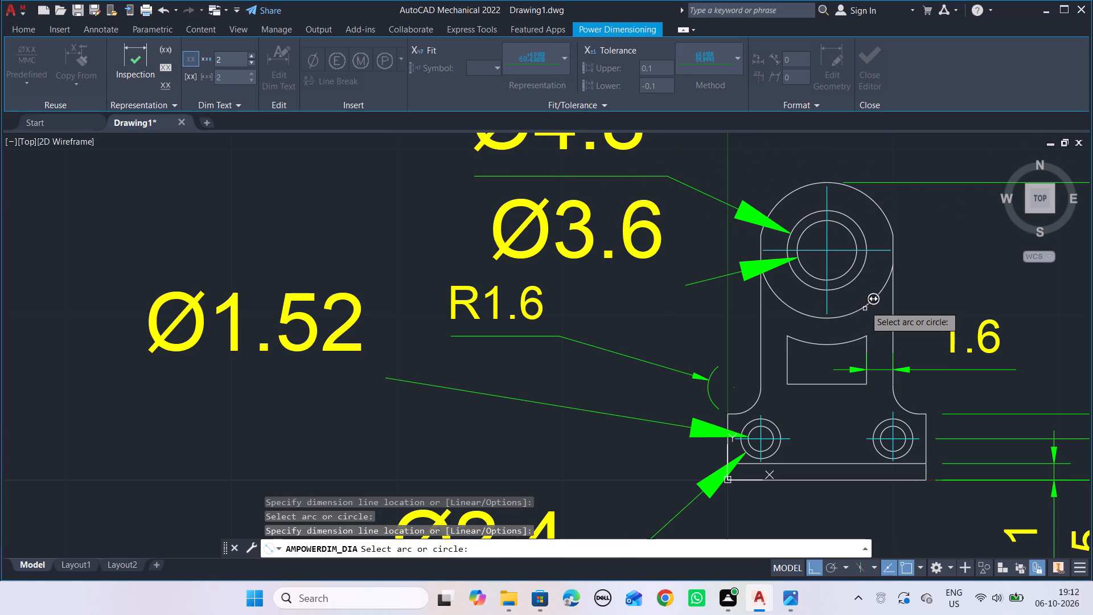
Add a diameter dimension Ø8.2 to the outer circle of the top boss, placed above the Ø4.8 dimension.
click(865, 306)
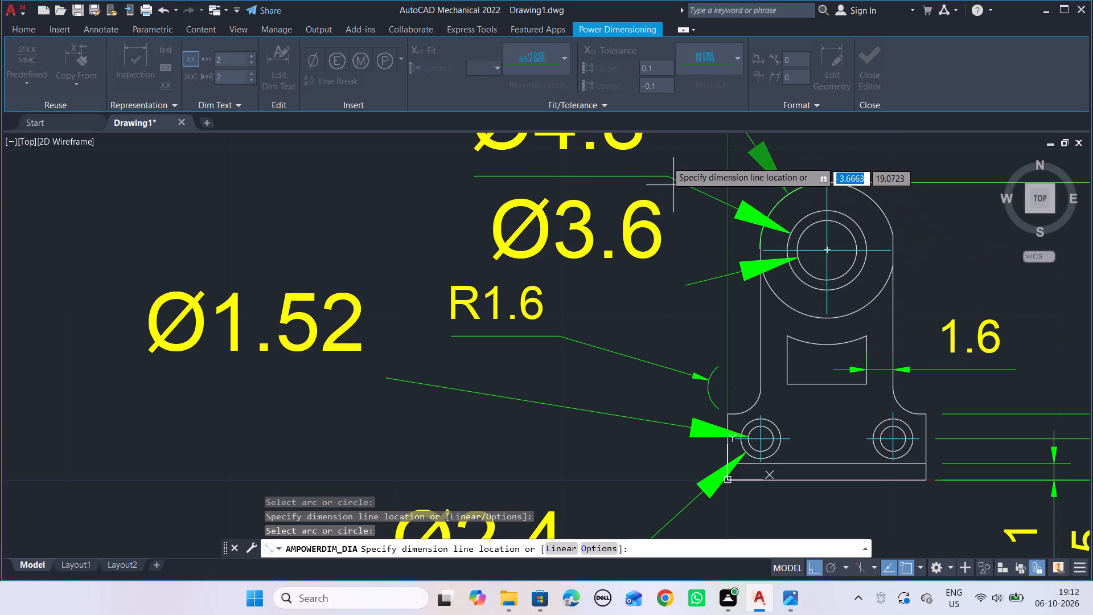
scroll(664, 166, down, 1)
middle_drag(664, 166, 612, 307)
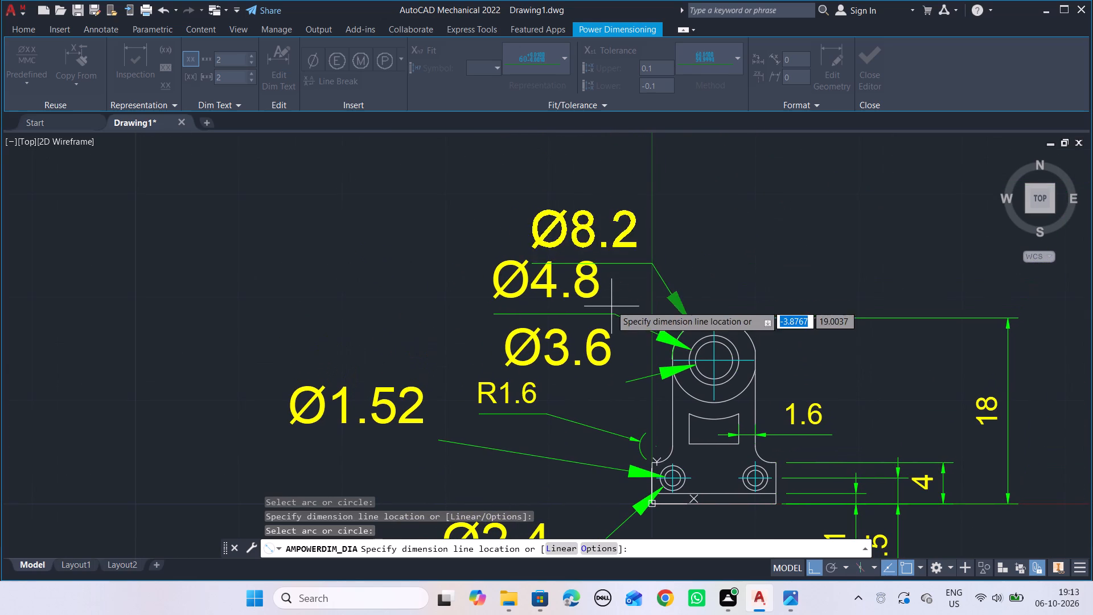
click(549, 224)
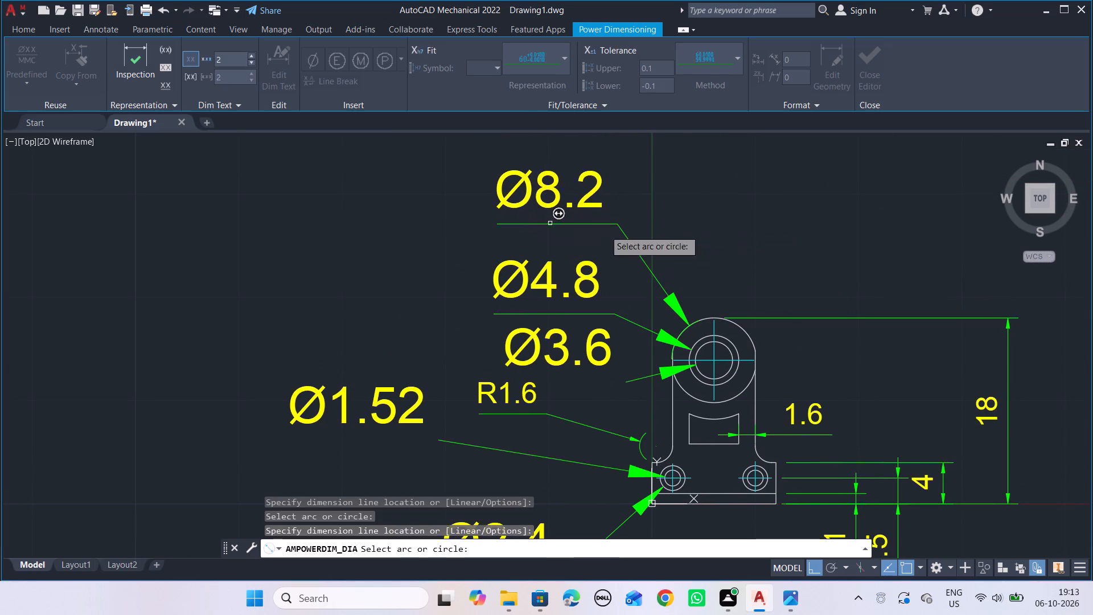
key(Escape)
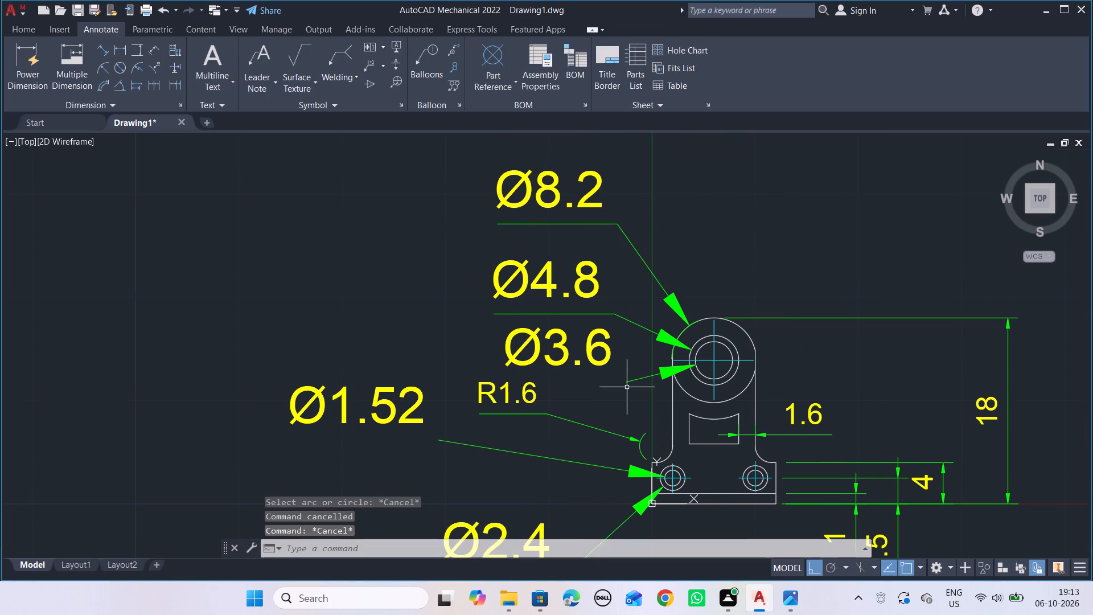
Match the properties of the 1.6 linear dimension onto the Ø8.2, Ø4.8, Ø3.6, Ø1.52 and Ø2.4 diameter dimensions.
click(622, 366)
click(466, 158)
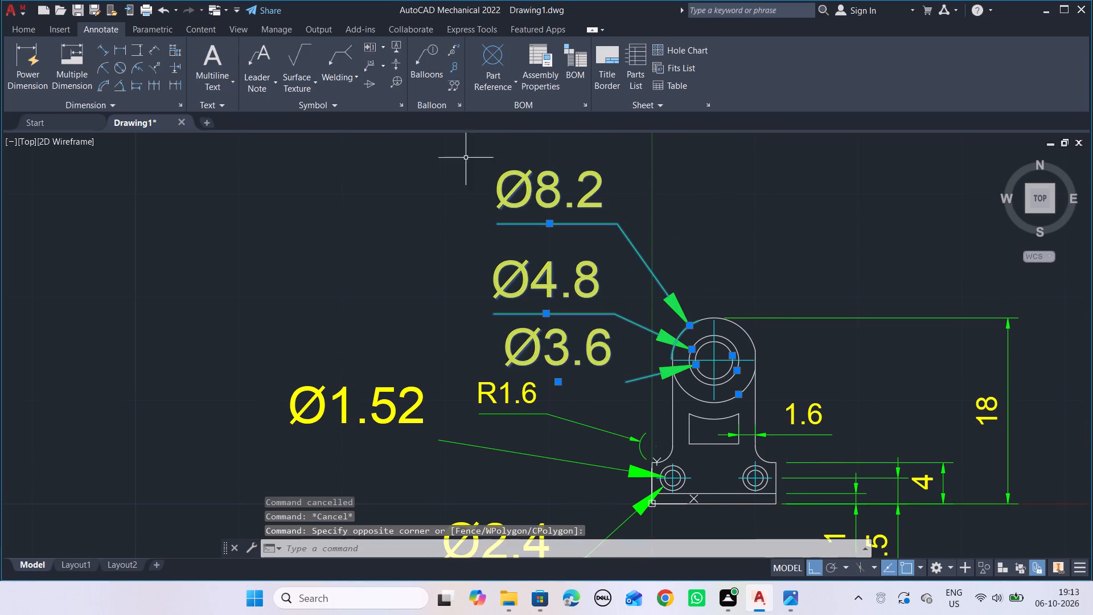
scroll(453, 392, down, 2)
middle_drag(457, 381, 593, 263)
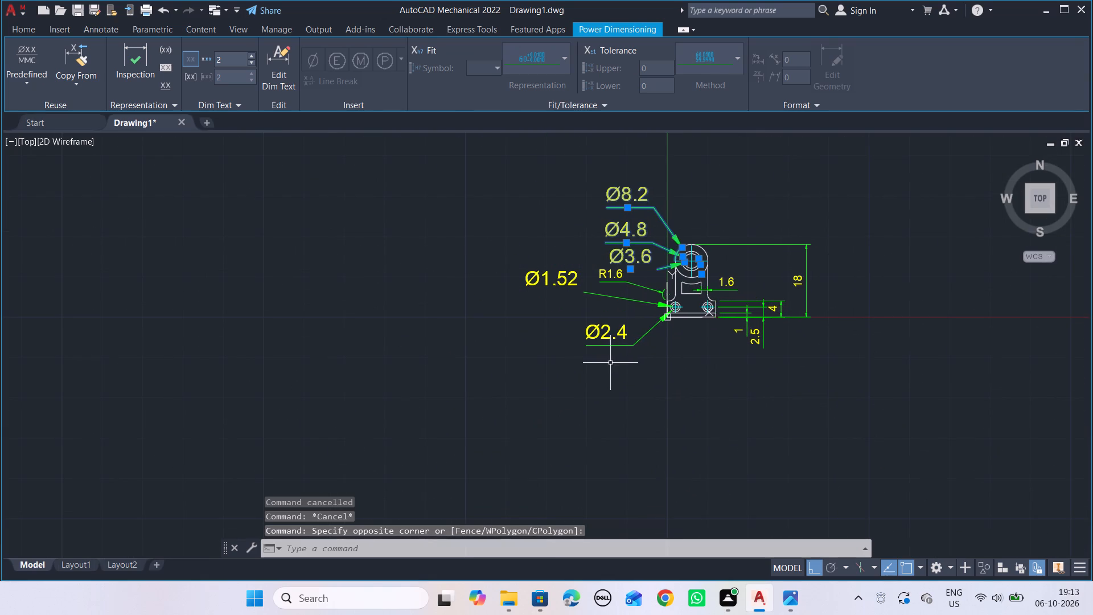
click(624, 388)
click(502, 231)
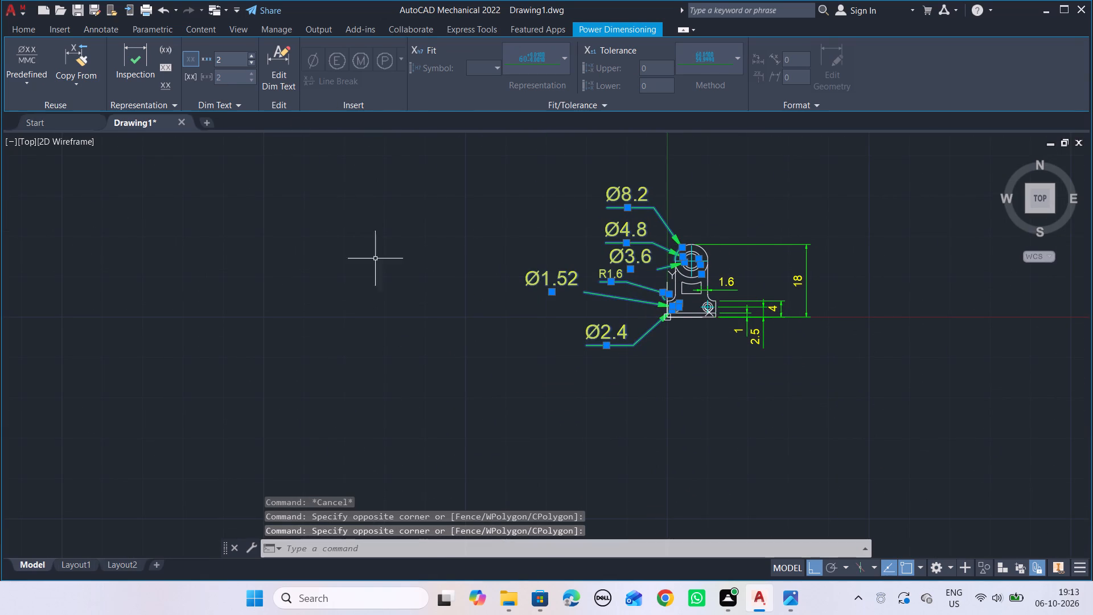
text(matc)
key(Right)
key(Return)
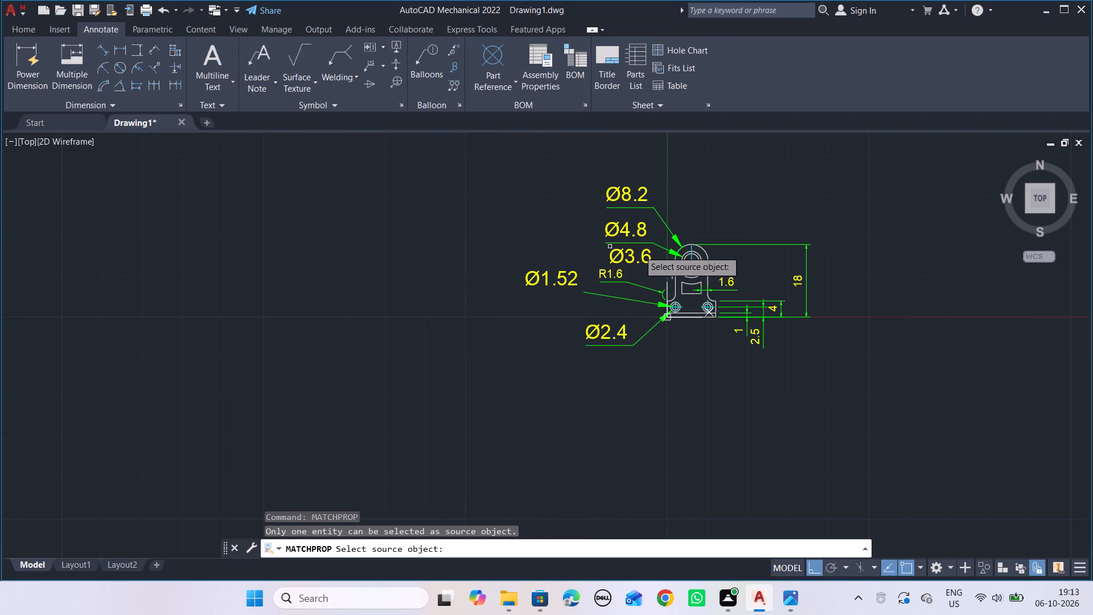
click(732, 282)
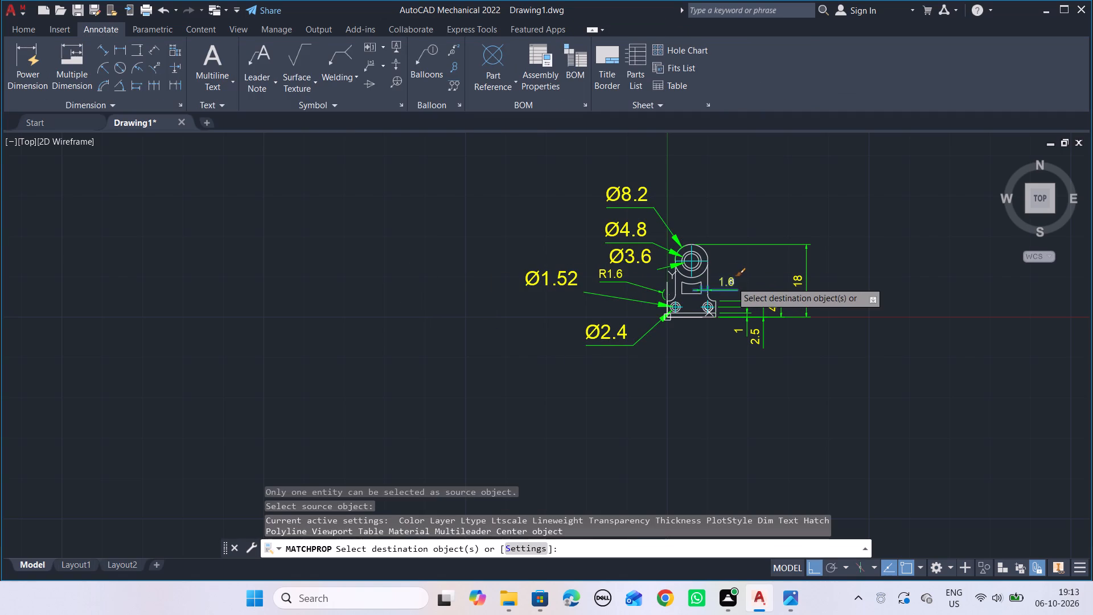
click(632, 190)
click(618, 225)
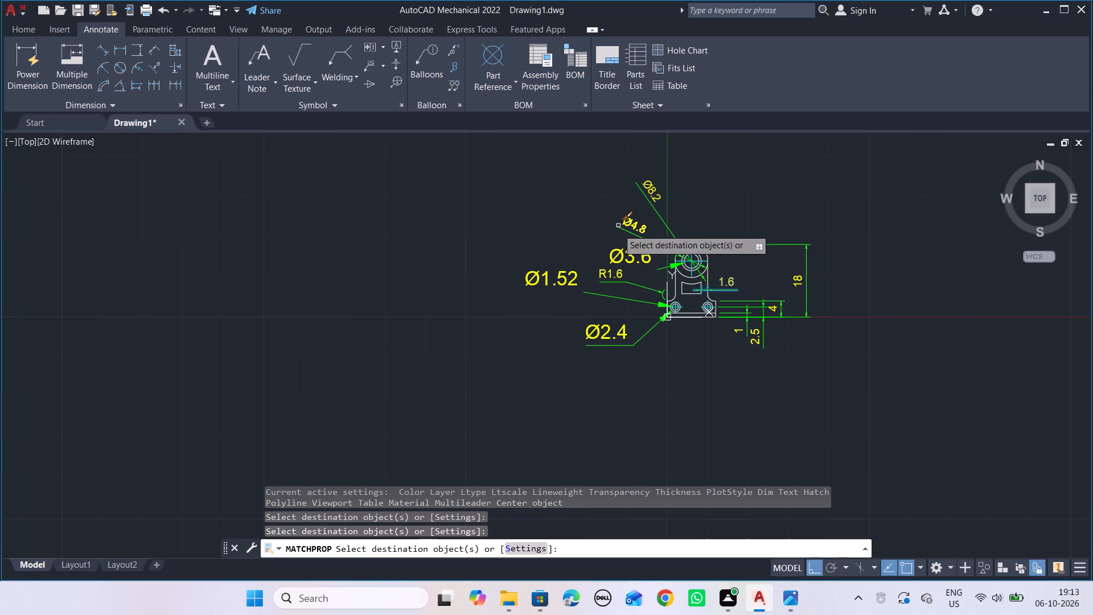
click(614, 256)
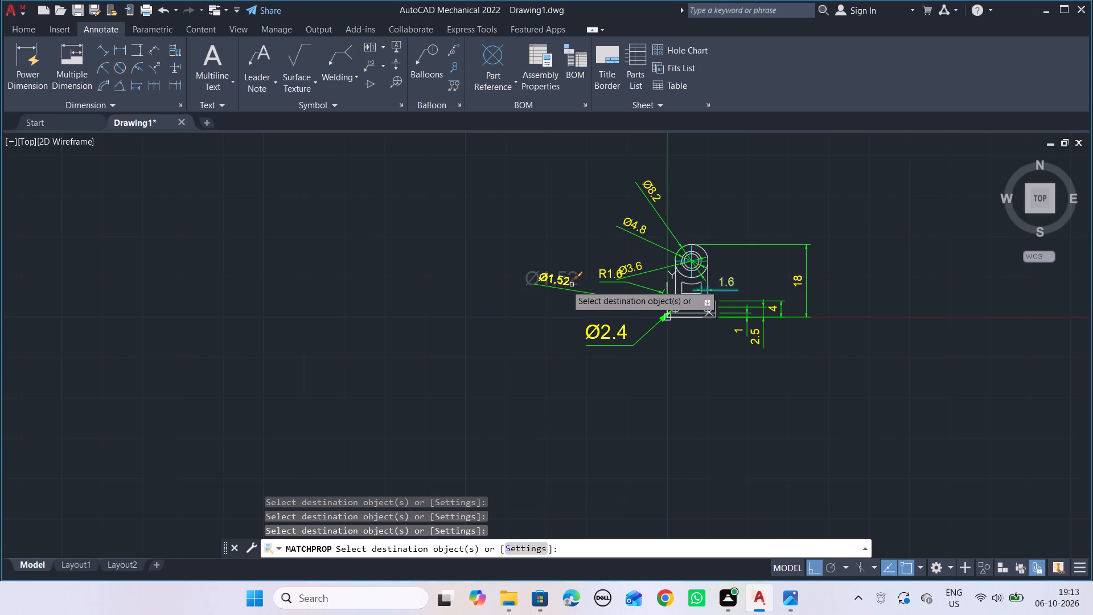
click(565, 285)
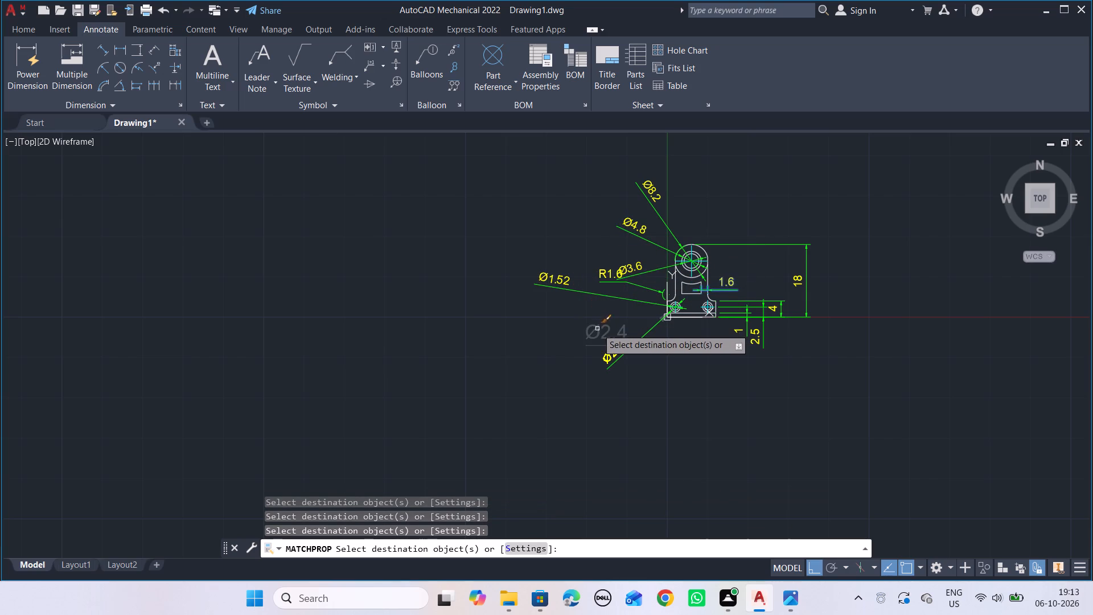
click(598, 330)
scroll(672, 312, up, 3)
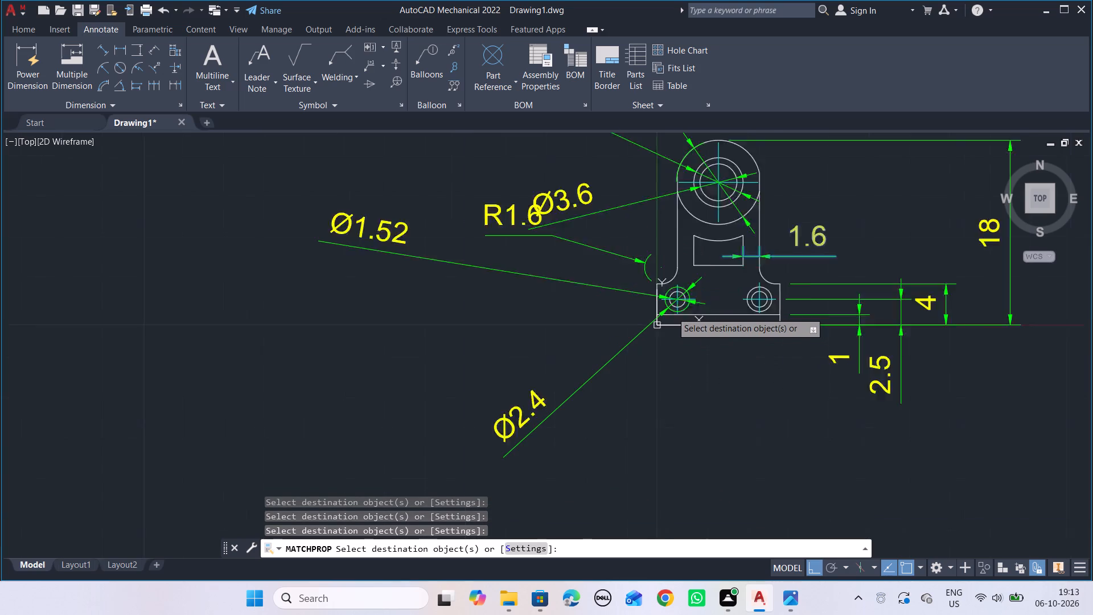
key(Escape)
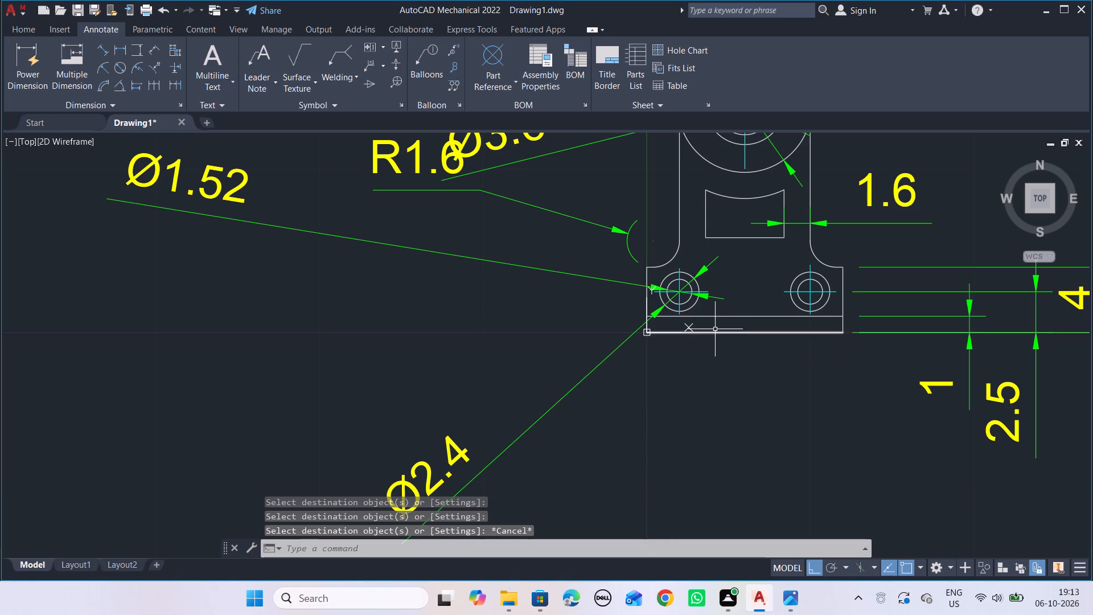
Check the properties of the R1.6 radius dimension and close the palette.
scroll(729, 335, up, 2)
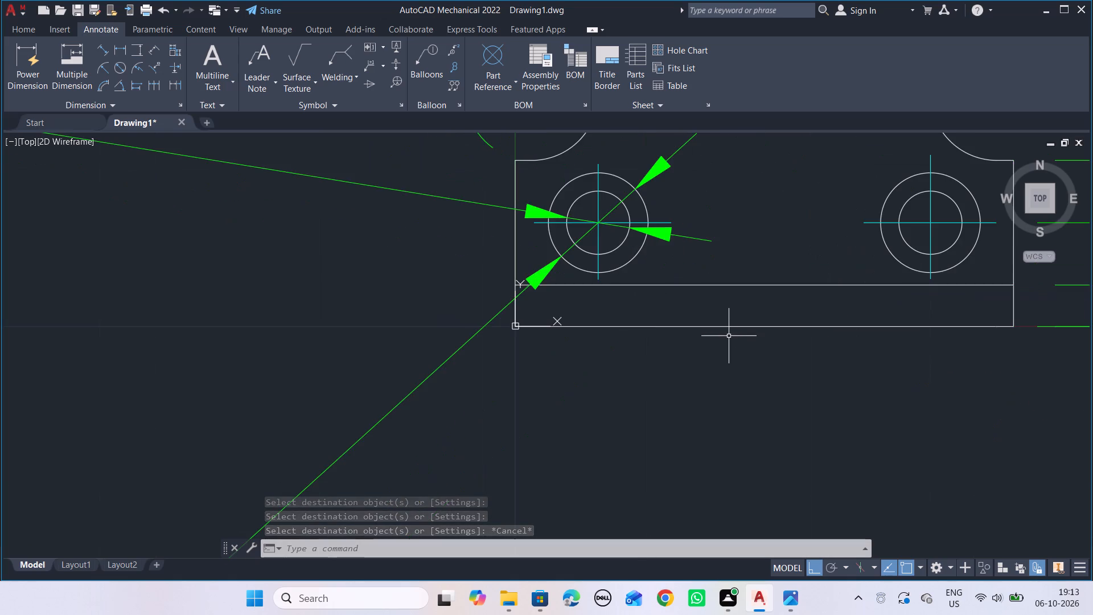
scroll(603, 320, down, 3)
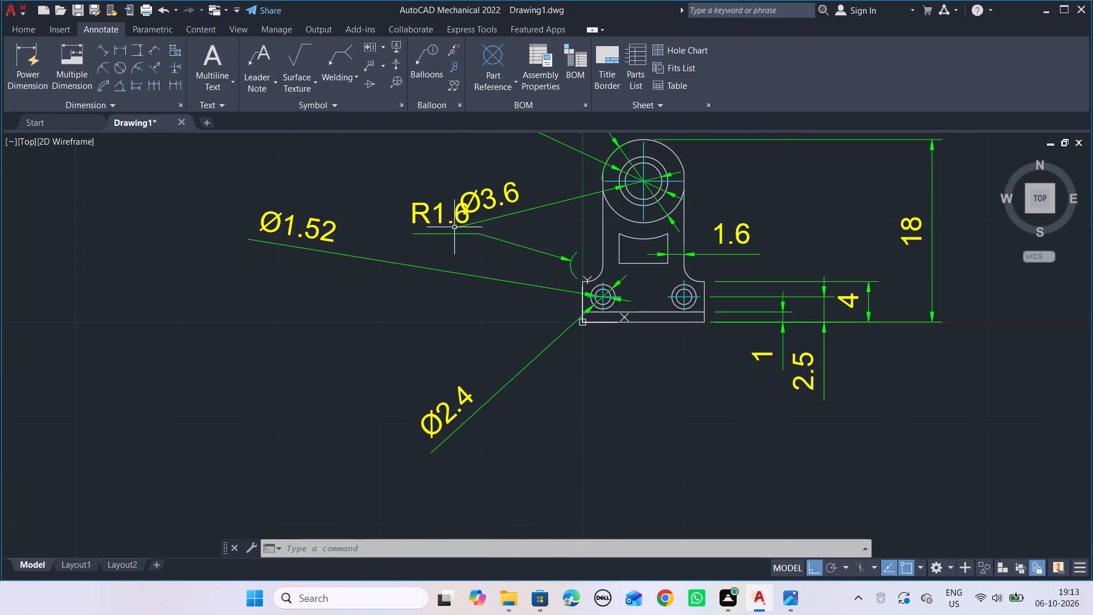
click(440, 213)
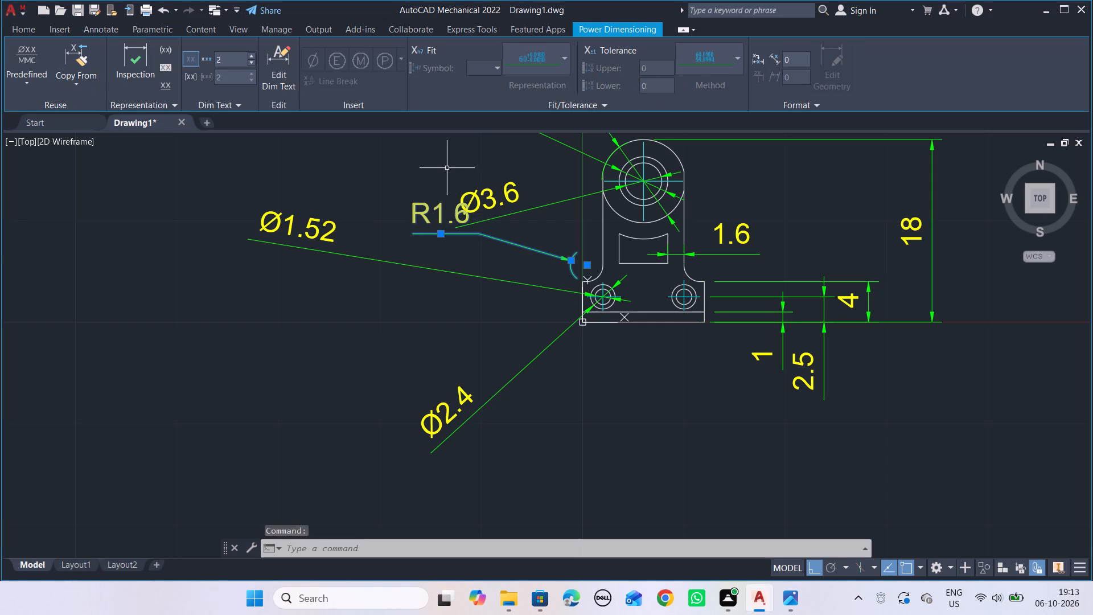
text(prop)
key(Right)
key(Return)
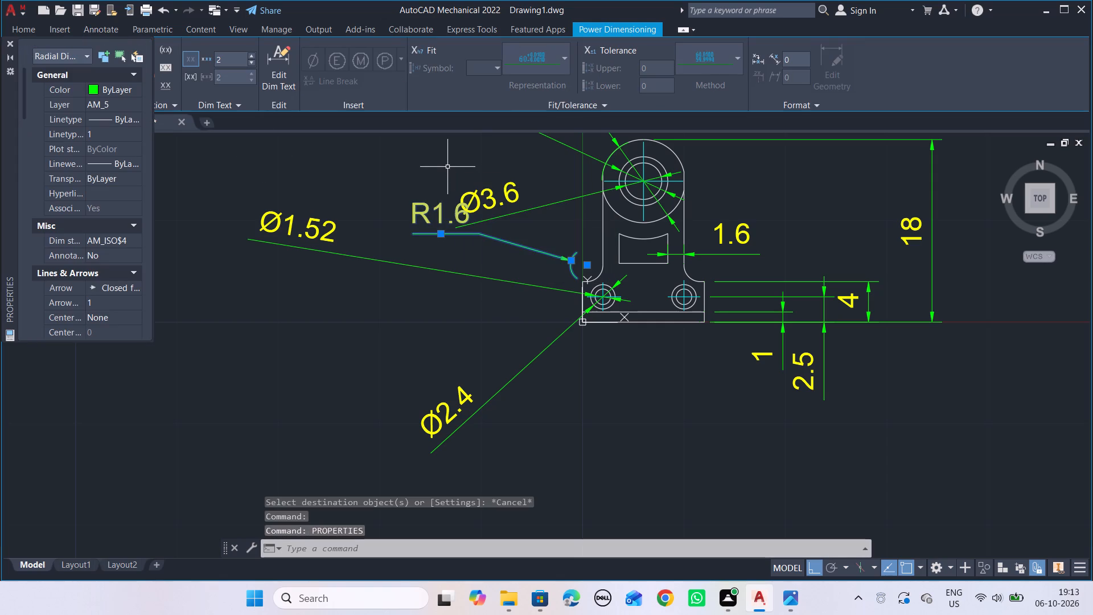
click(11, 45)
key(Escape)
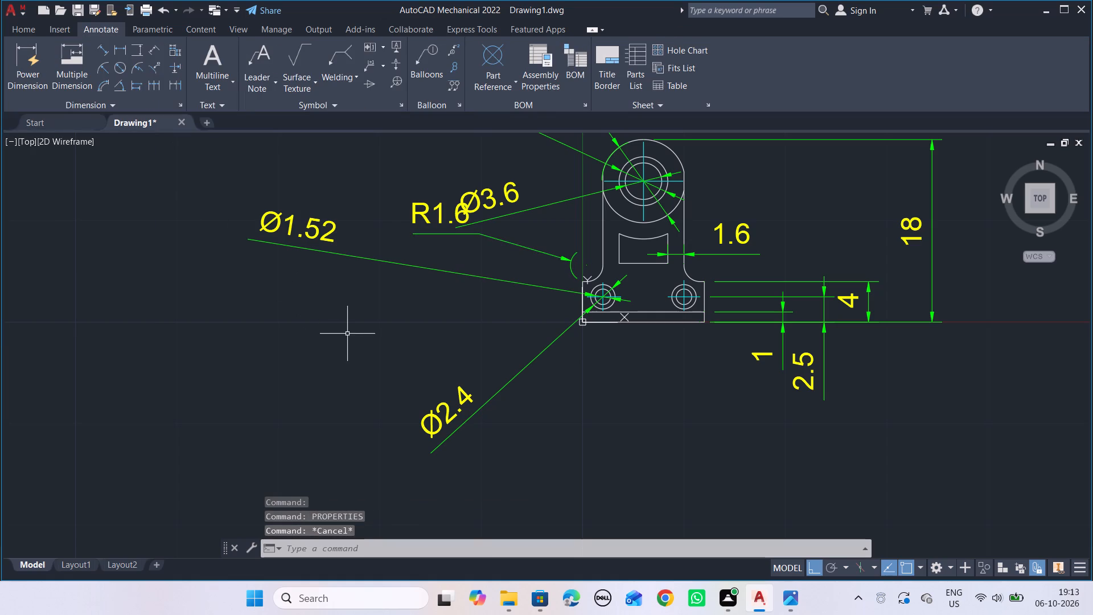
Match the properties of the R1.6 radius dimension onto the Ø1.52, Ø2.4, Ø3.6, Ø8.2 and Ø4.8 diameter dimensions.
text(match)
key(Right)
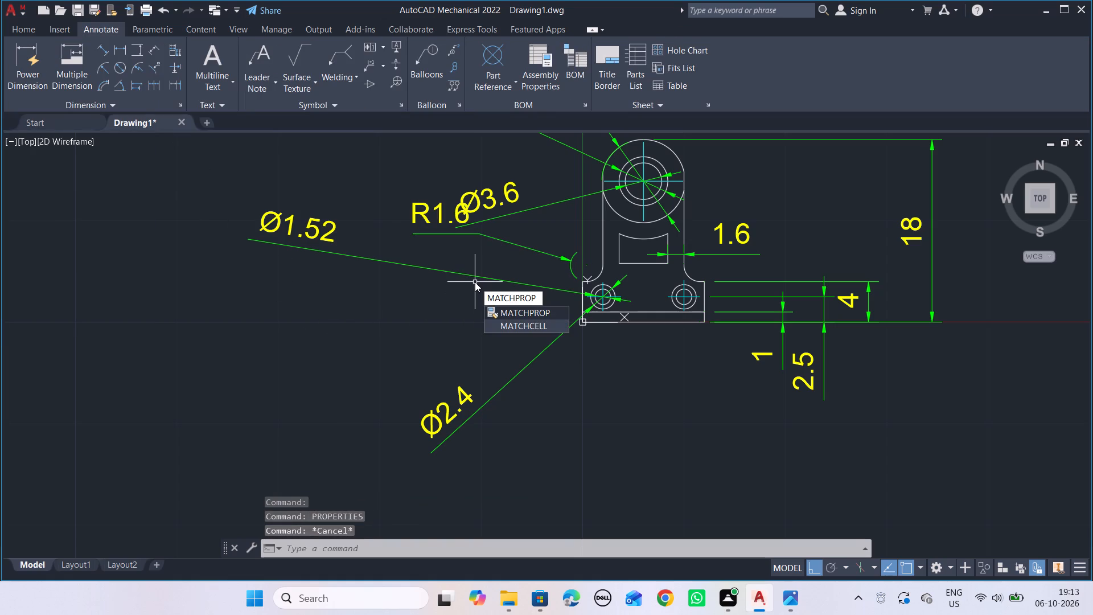
key(Return)
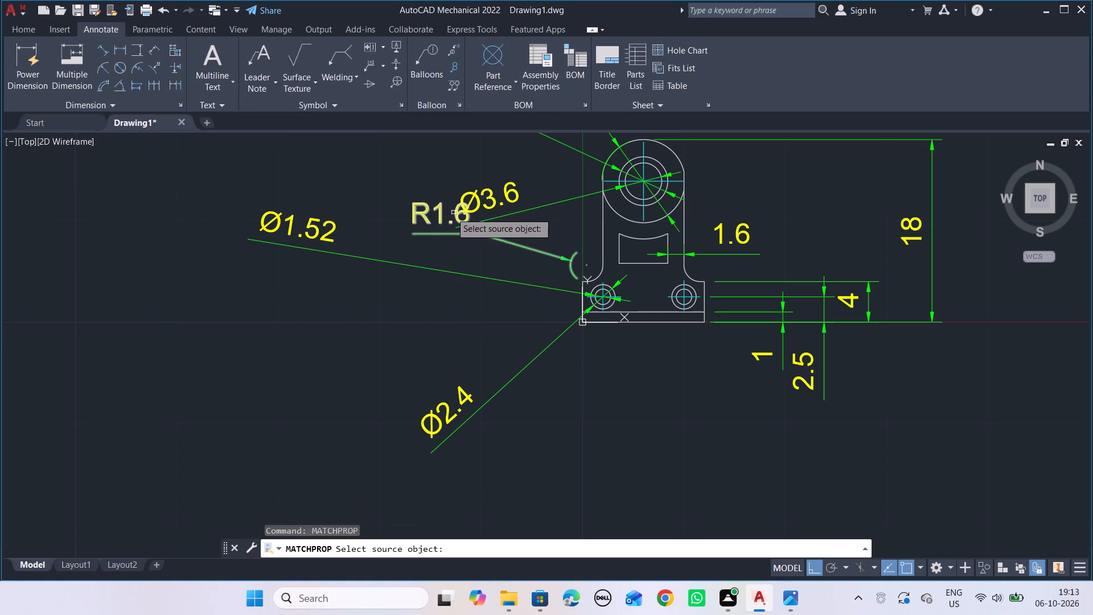
click(439, 211)
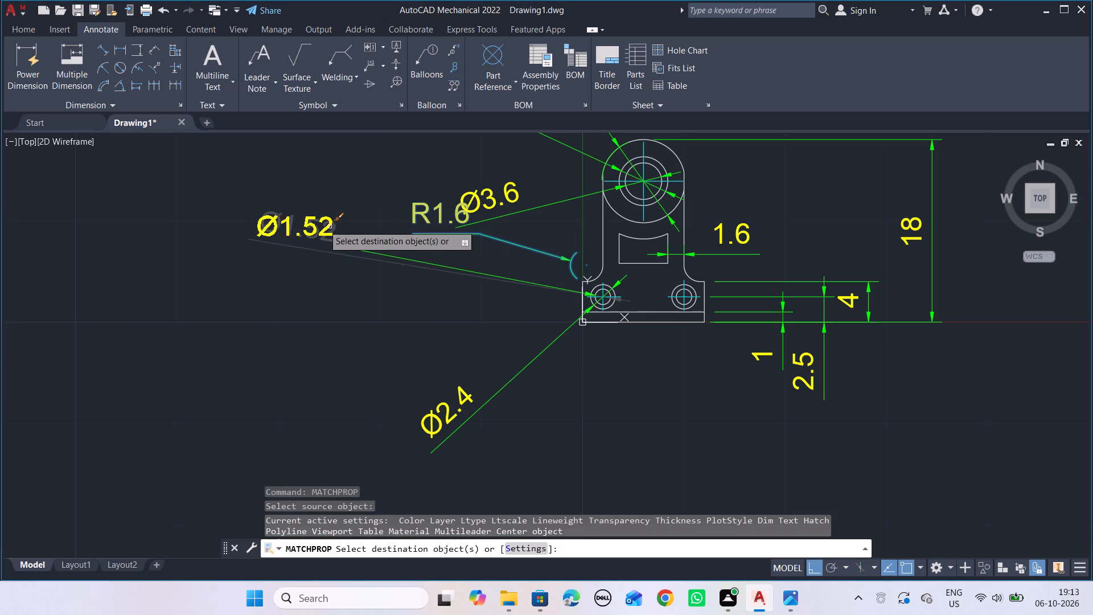
click(322, 224)
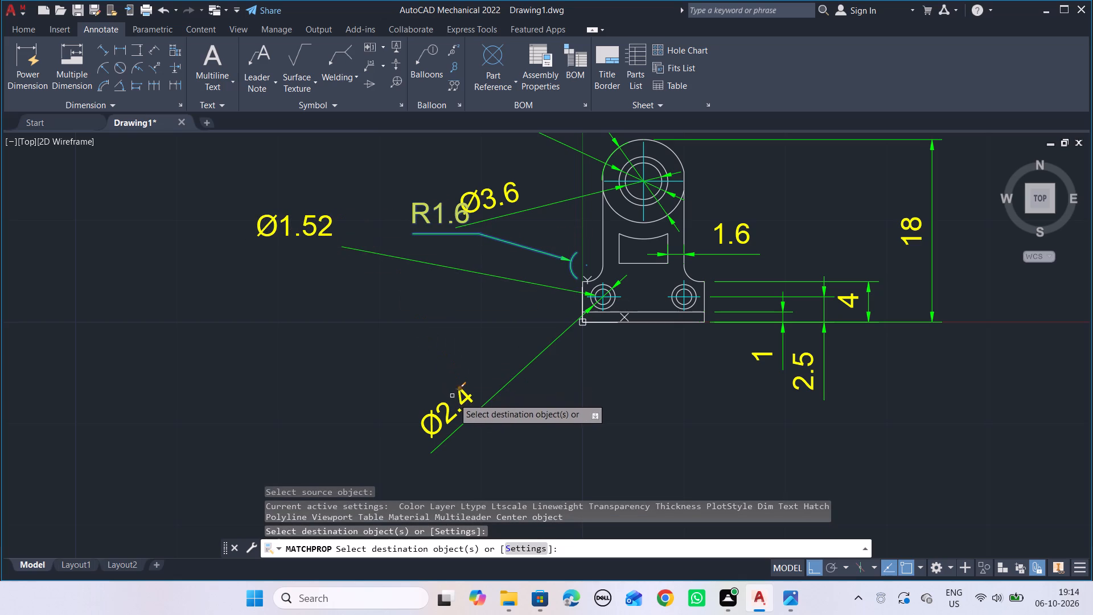
click(466, 407)
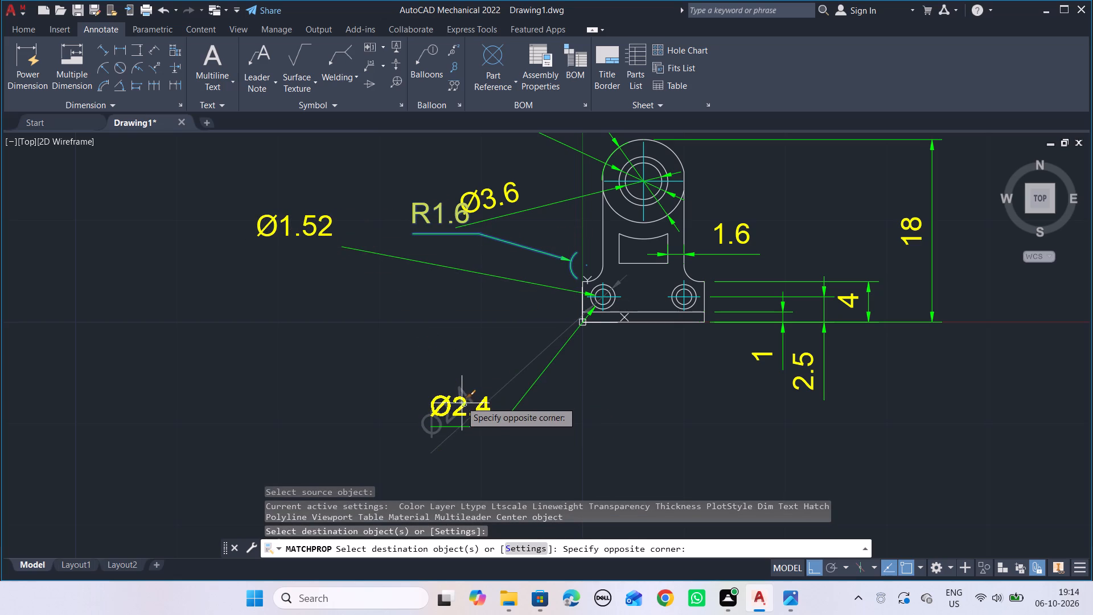
click(461, 400)
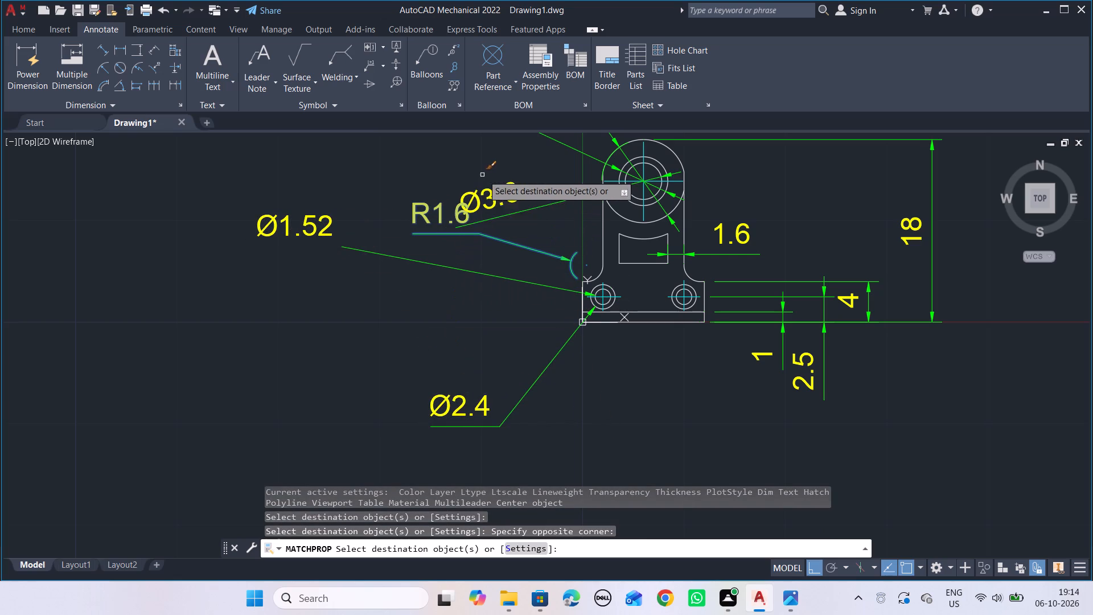
click(495, 193)
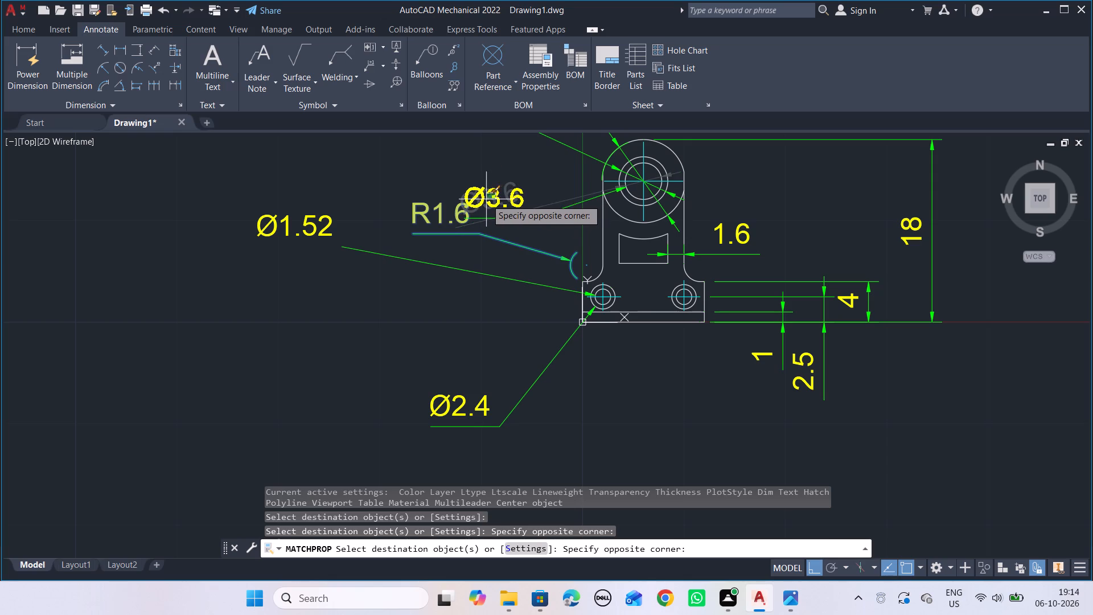
click(486, 199)
middle_drag(499, 219, 465, 403)
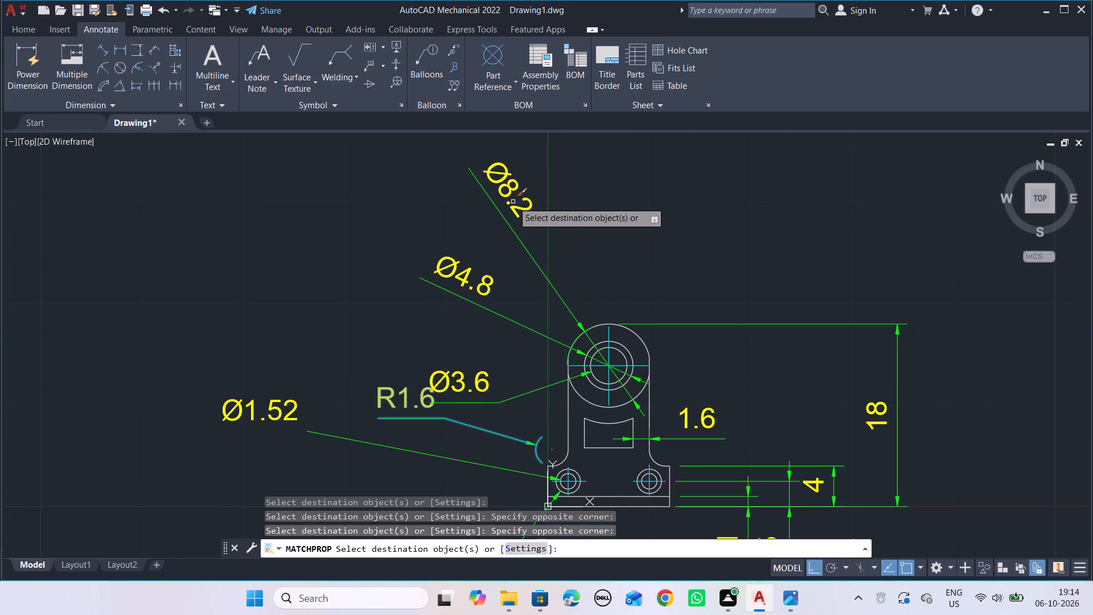
click(495, 205)
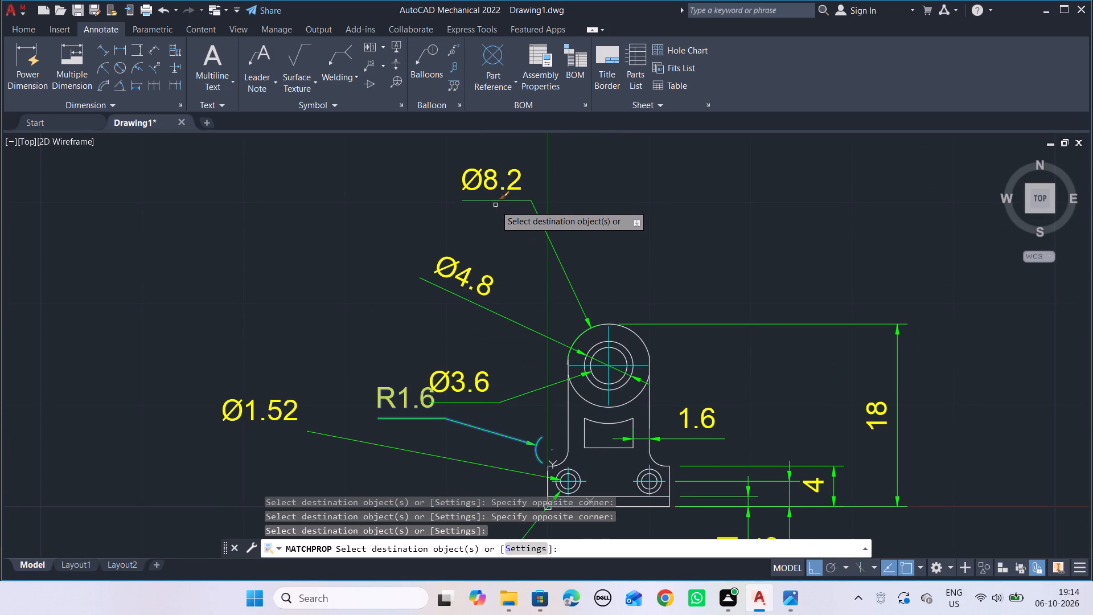
click(454, 276)
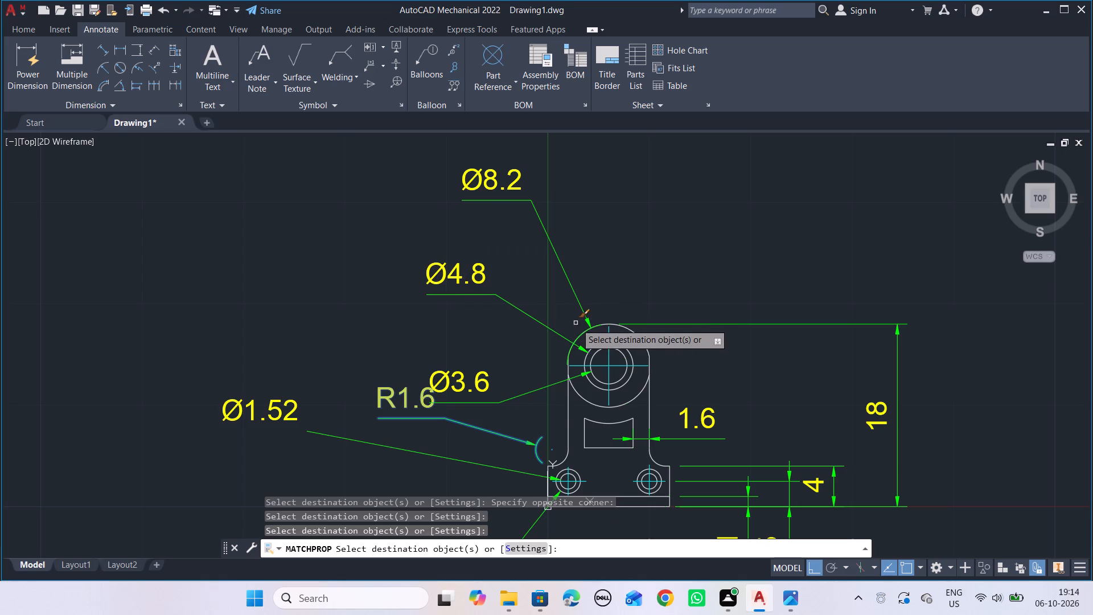
scroll(571, 384, down, 3)
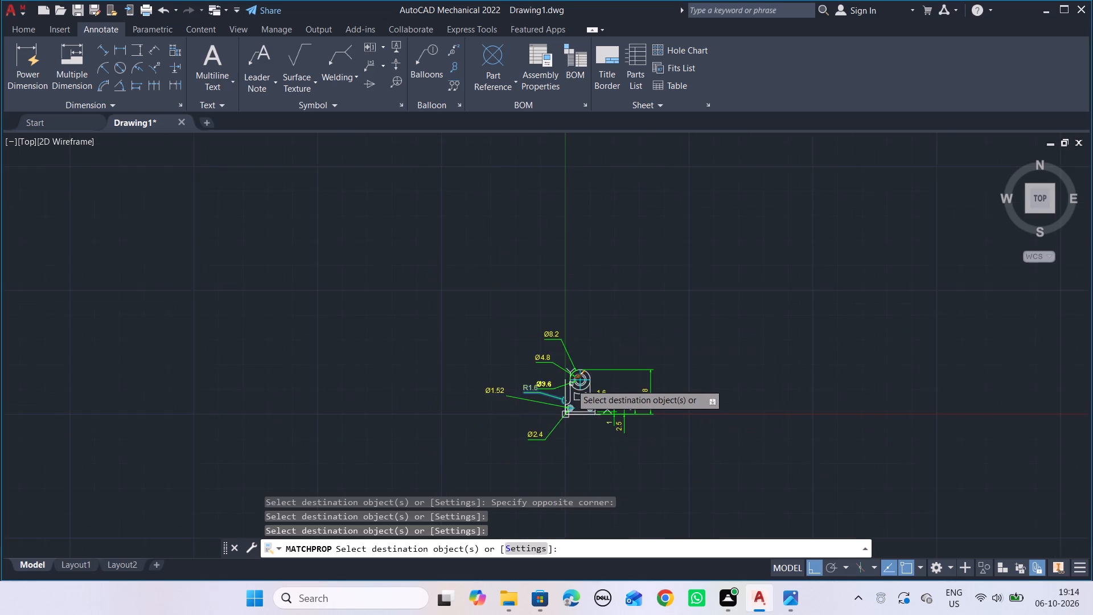
scroll(572, 384, up, 5)
key(Escape)
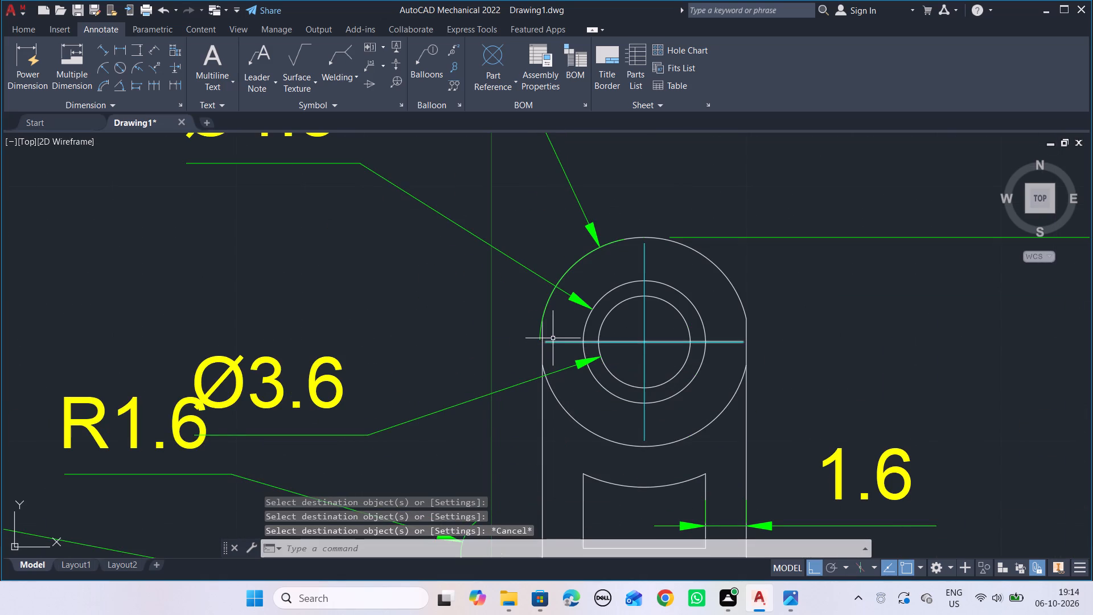
Reposition the Ø8.2 diameter dimension so its leader and text sit above and to the right of the top boss.
click(546, 302)
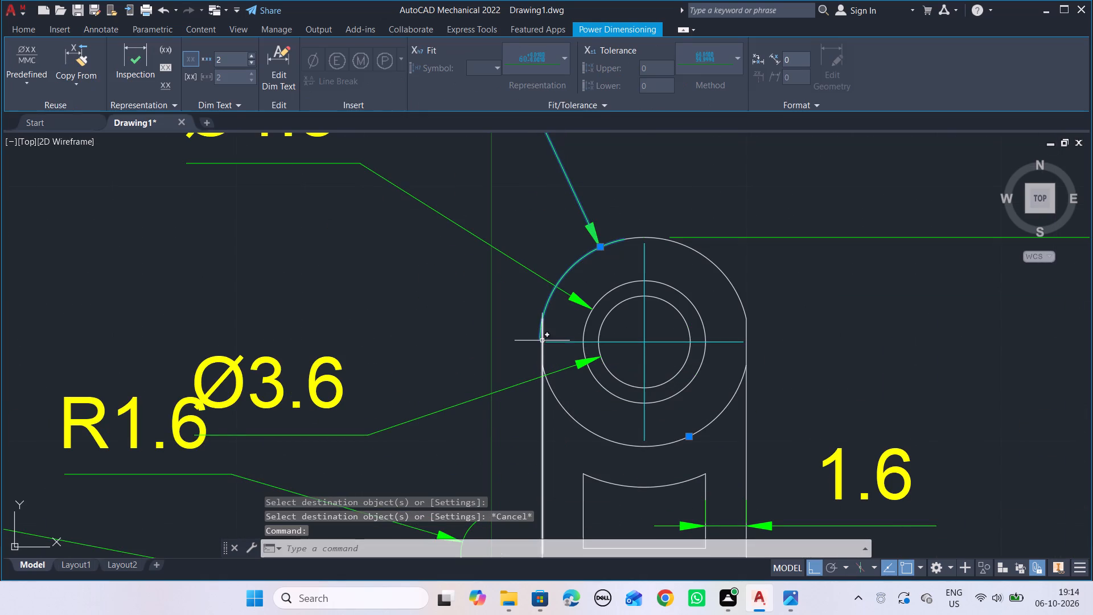
scroll(545, 347, up, 1)
scroll(547, 348, down, 2)
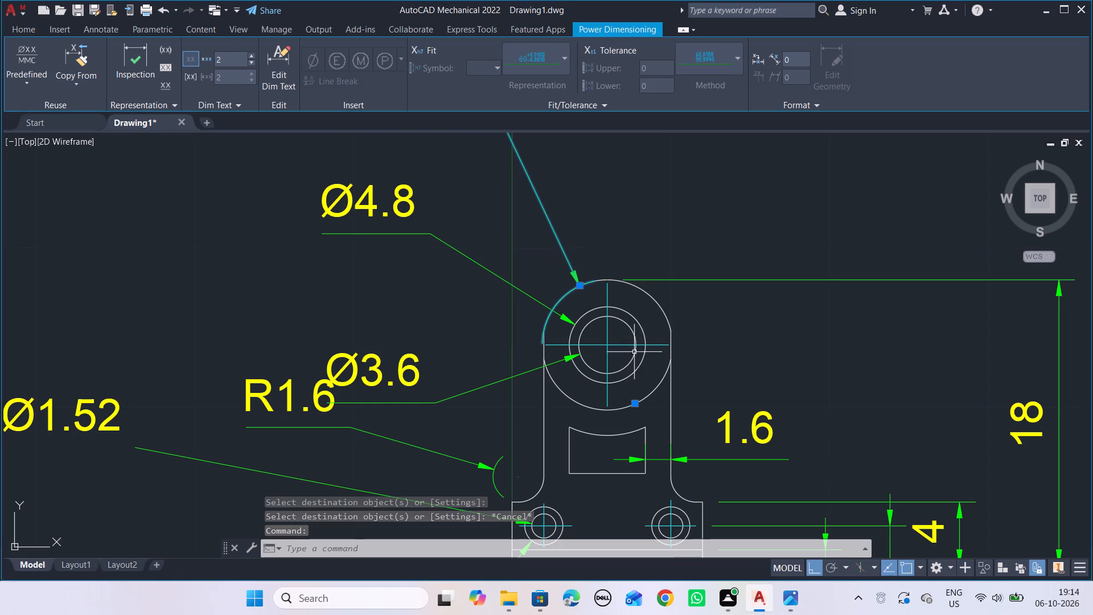
click(636, 402)
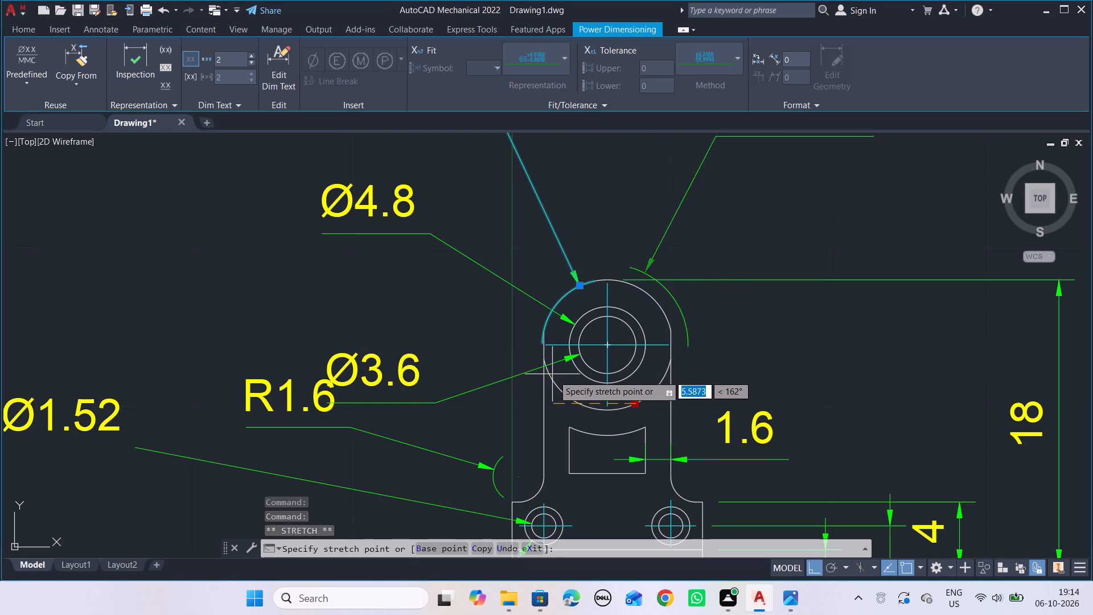
click(555, 376)
key(Escape)
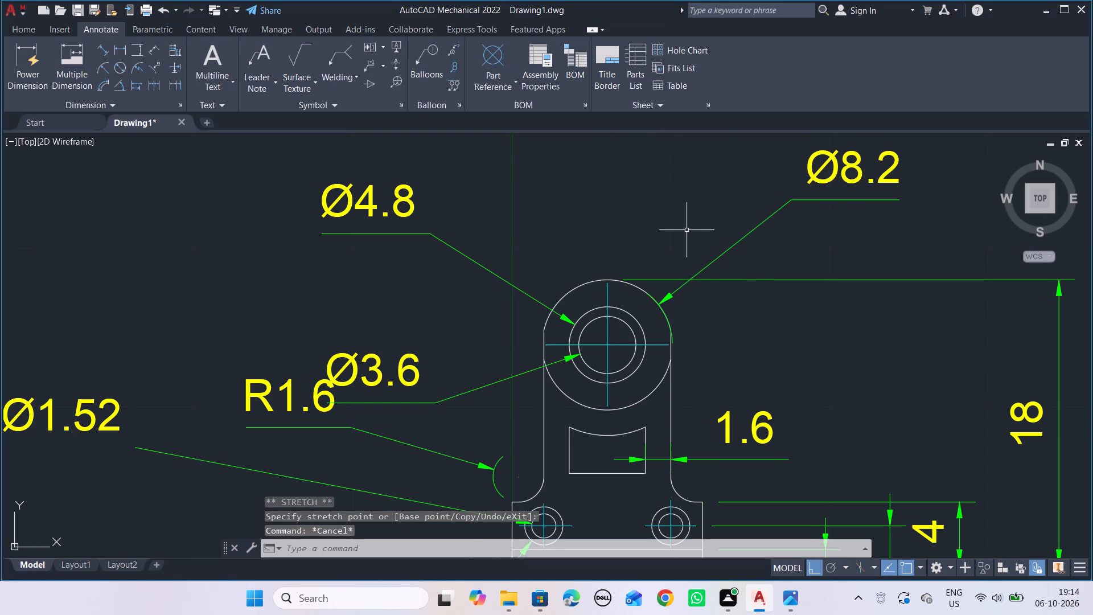
click(835, 166)
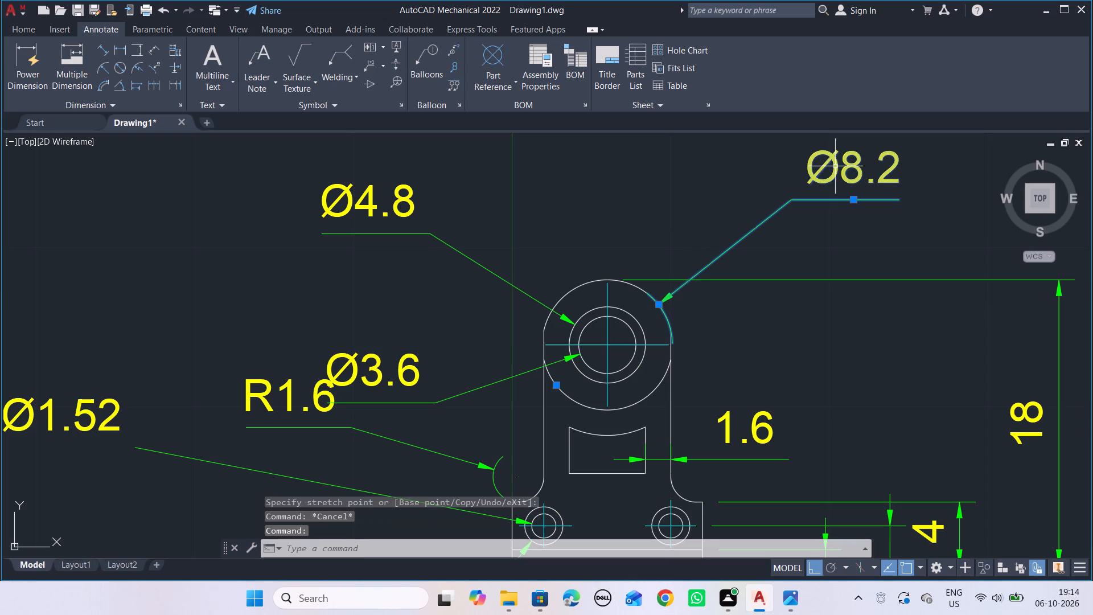
click(854, 198)
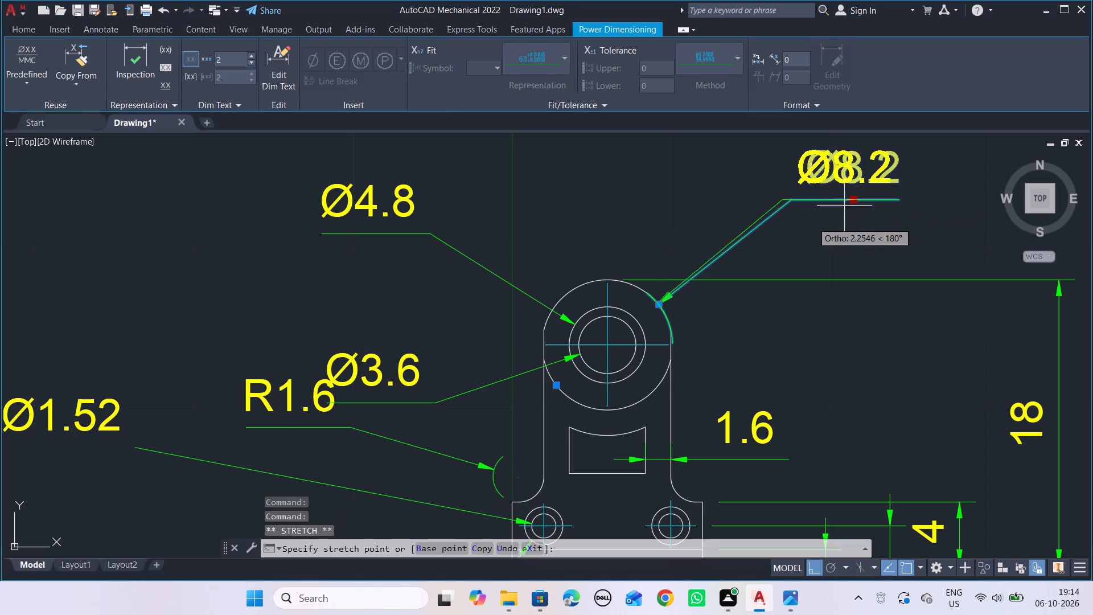
click(759, 257)
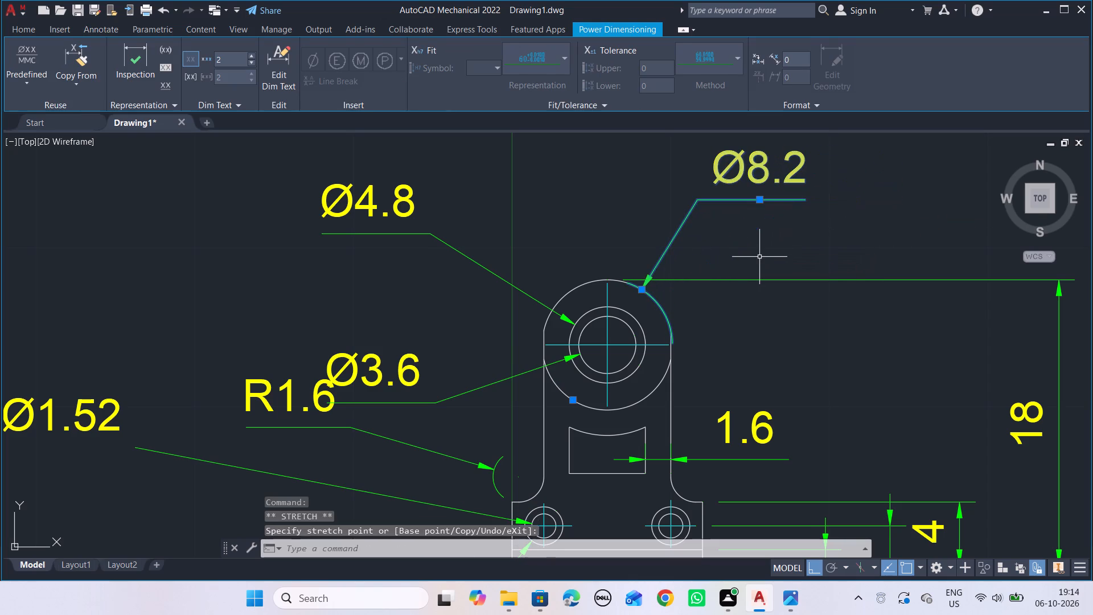
Shift the Ø4.8 and Ø3.6 diameter dimension texts horizontally closer to the left side of the top boss.
click(360, 206)
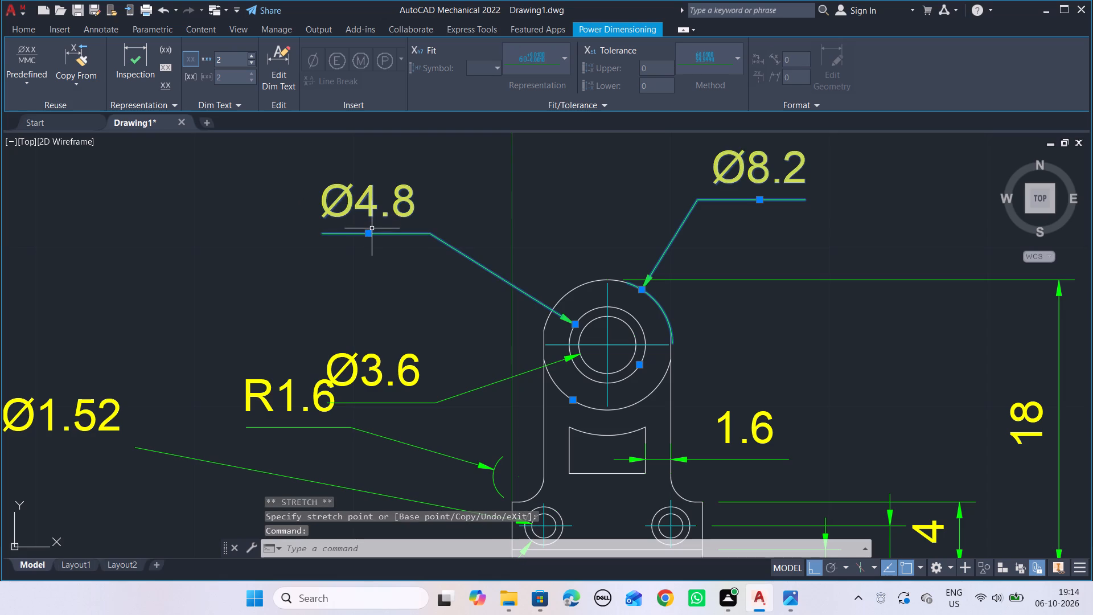
click(370, 231)
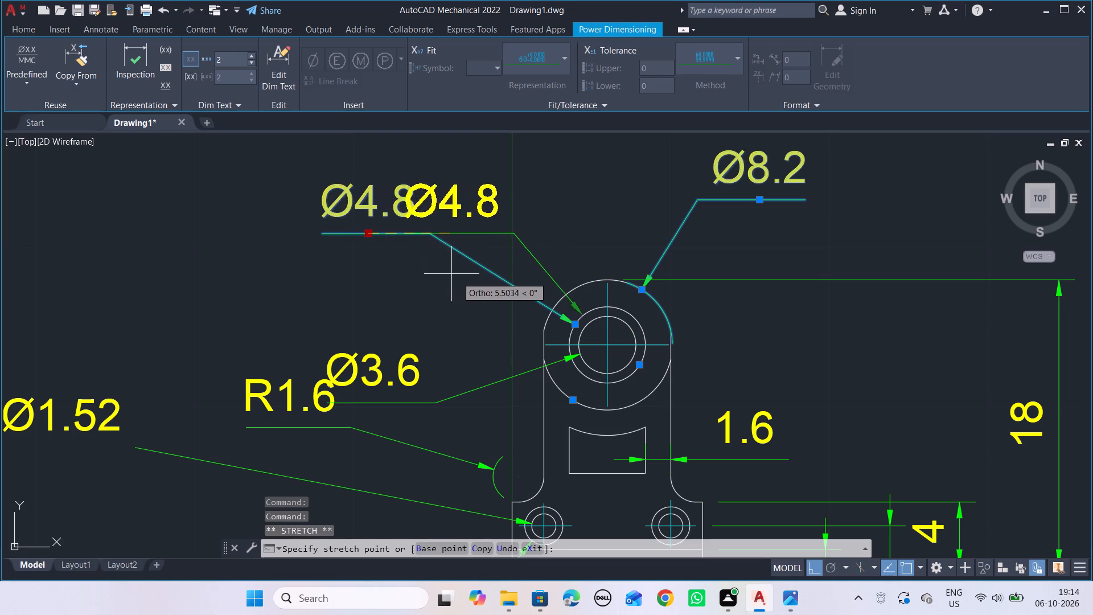
click(458, 277)
key(Escape)
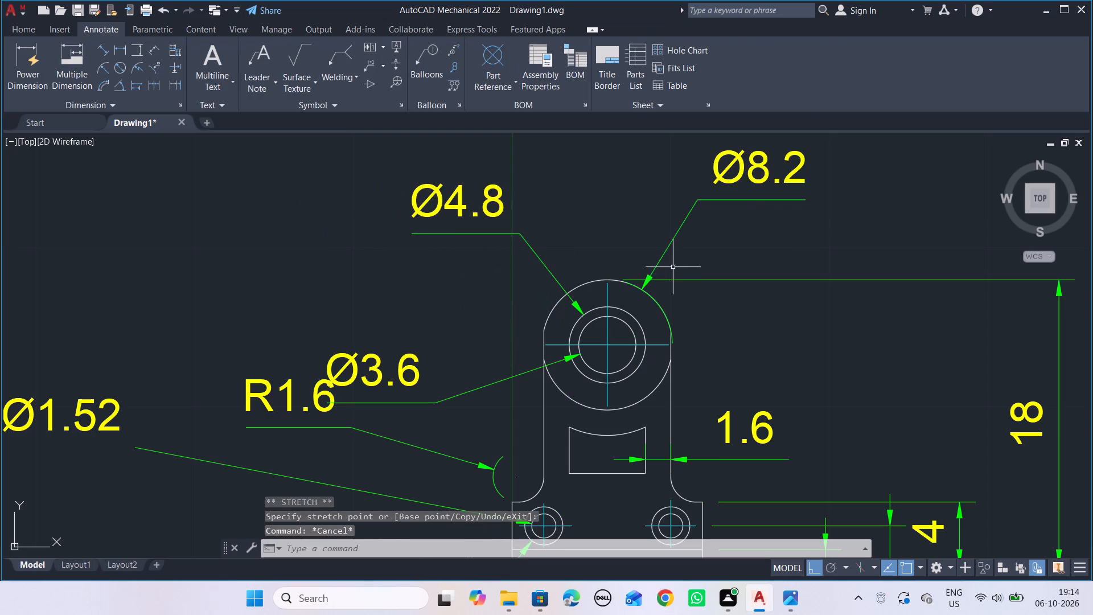
click(405, 360)
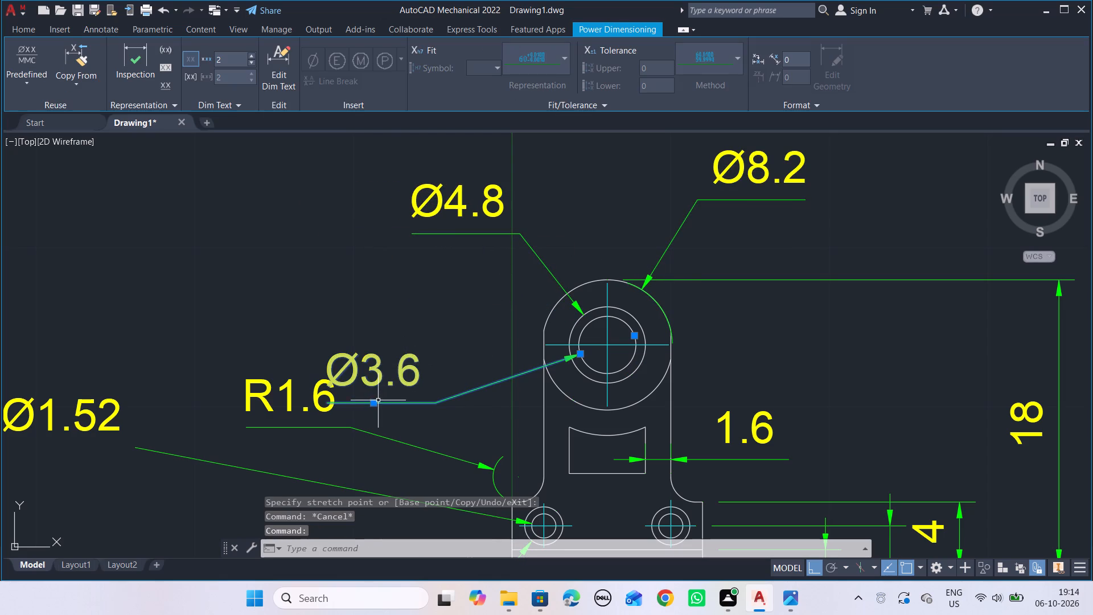
click(376, 404)
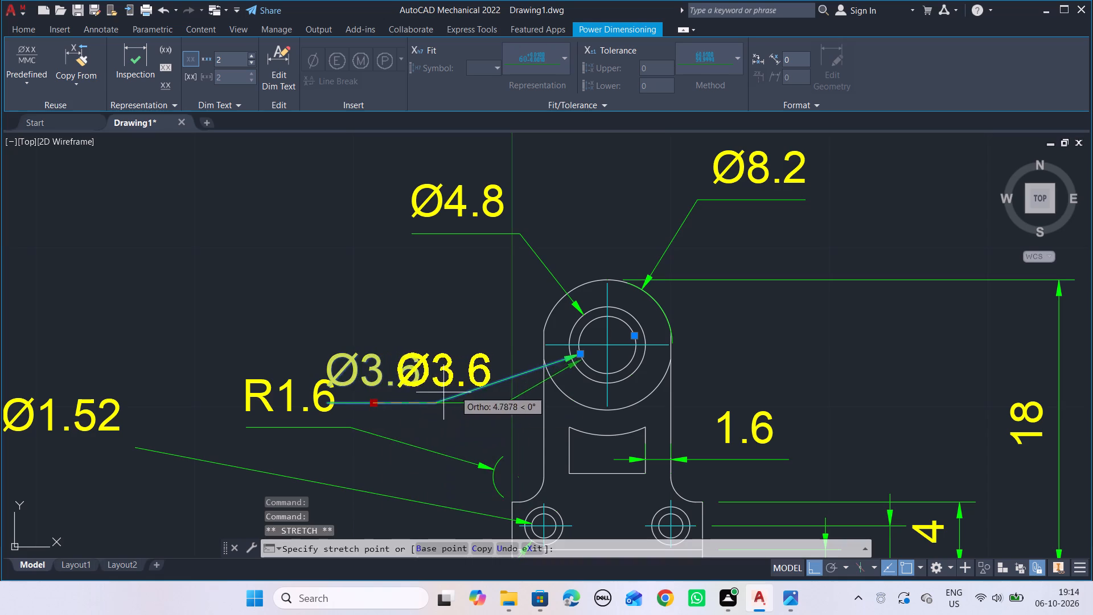
click(465, 388)
key(Escape)
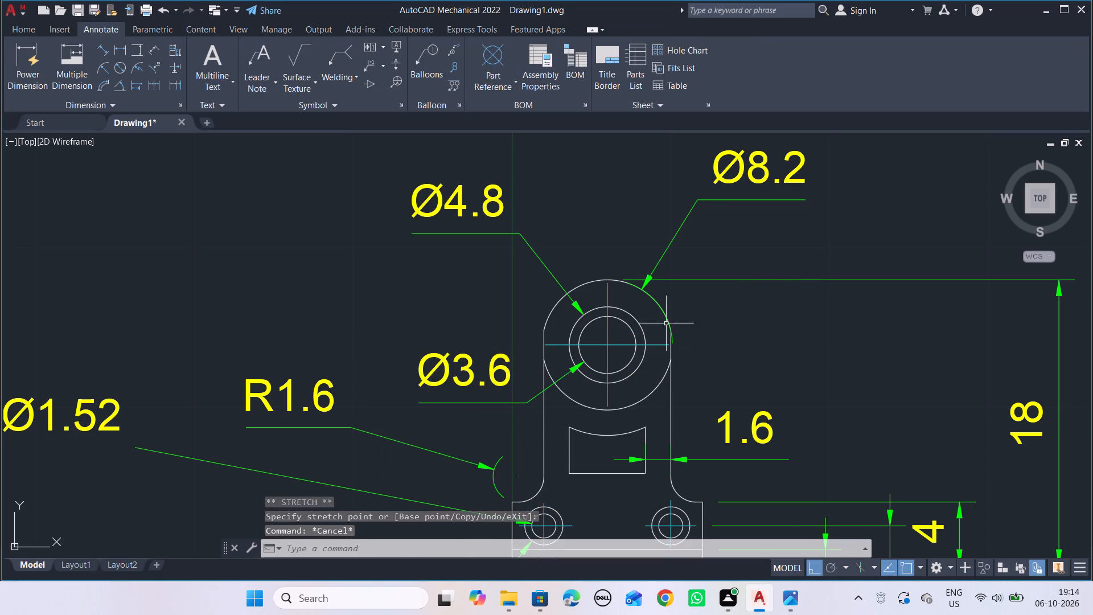
Shift the Ø1.52 diameter dimension text horizontally closer to the bracket's left side.
scroll(540, 372, down, 2)
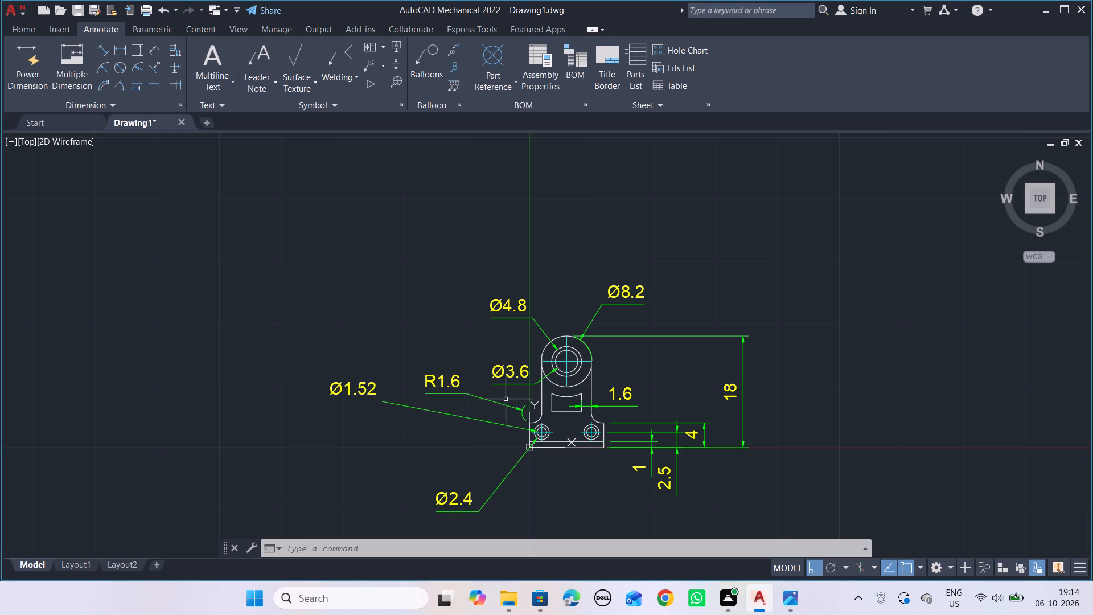
click(357, 389)
click(356, 399)
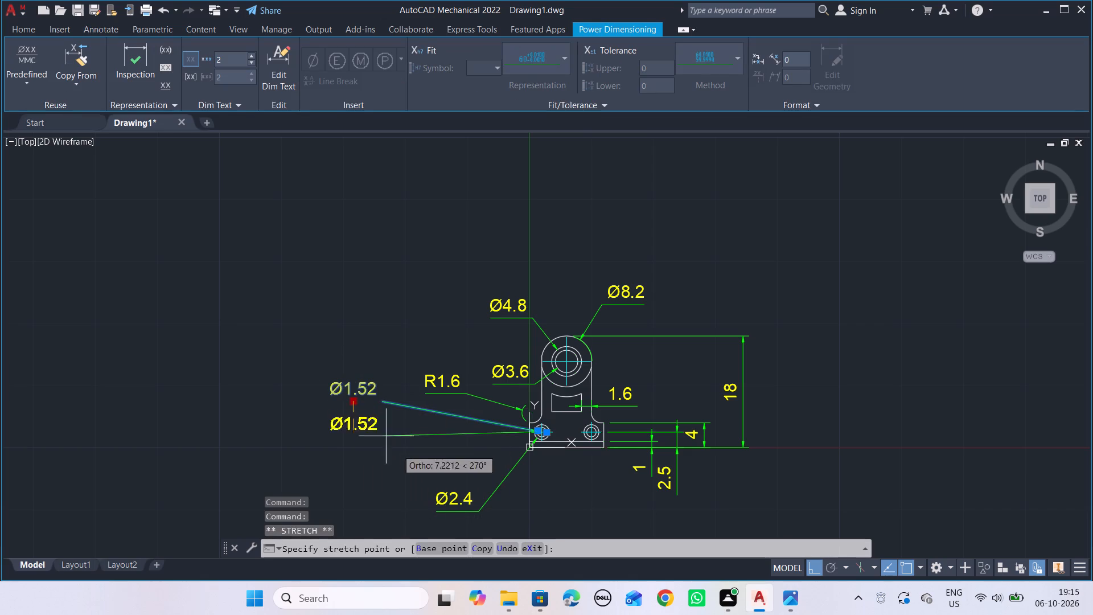
click(474, 461)
key(Escape)
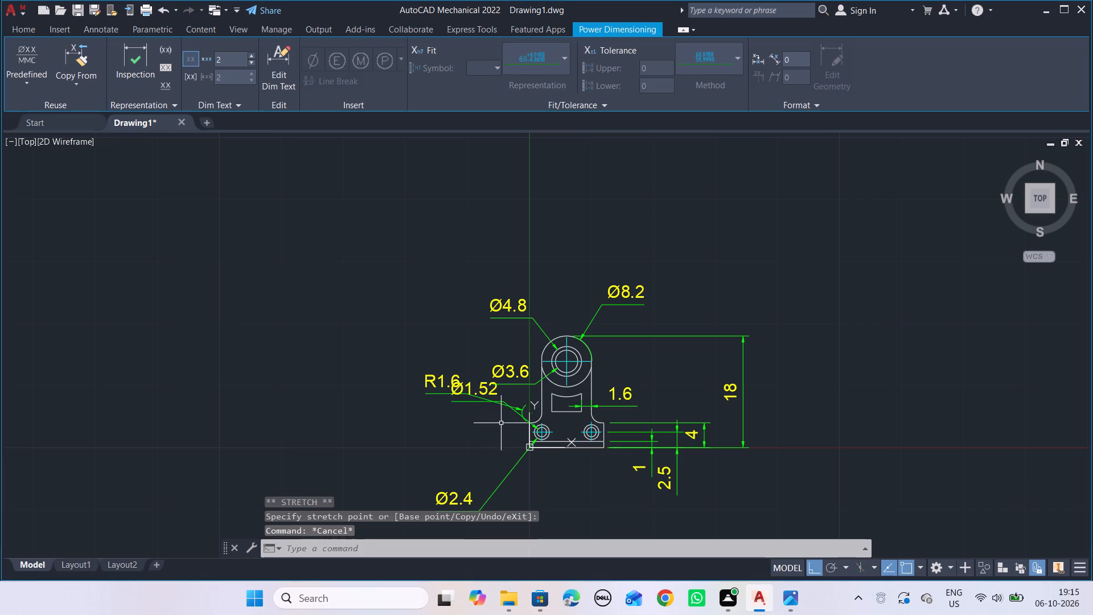
Move the Ø2.4 diameter dimension text up and closer to the left mounting hole.
click(472, 496)
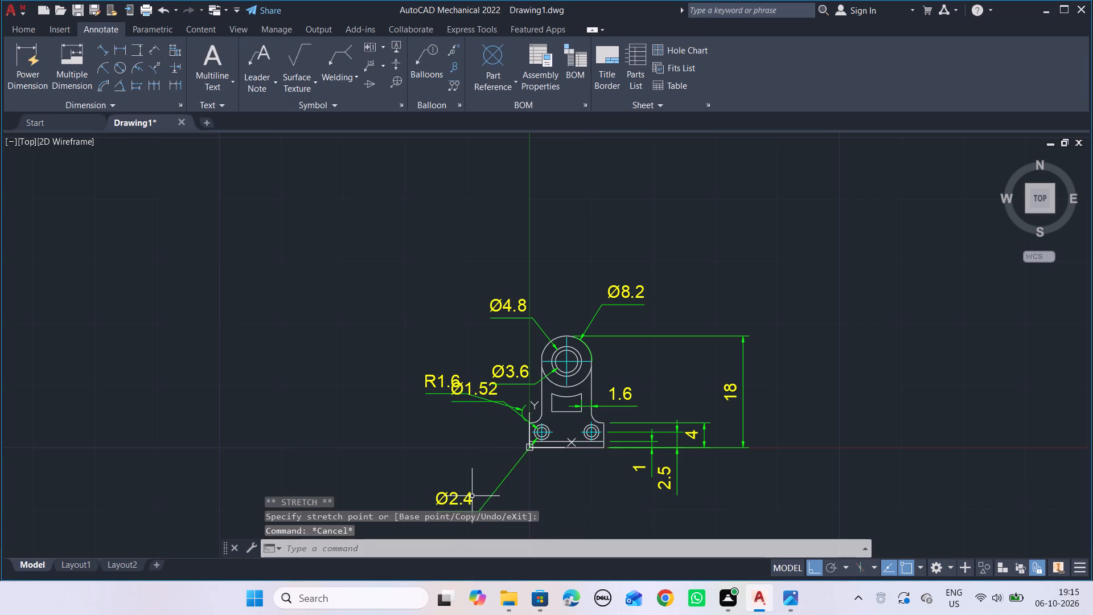
click(454, 509)
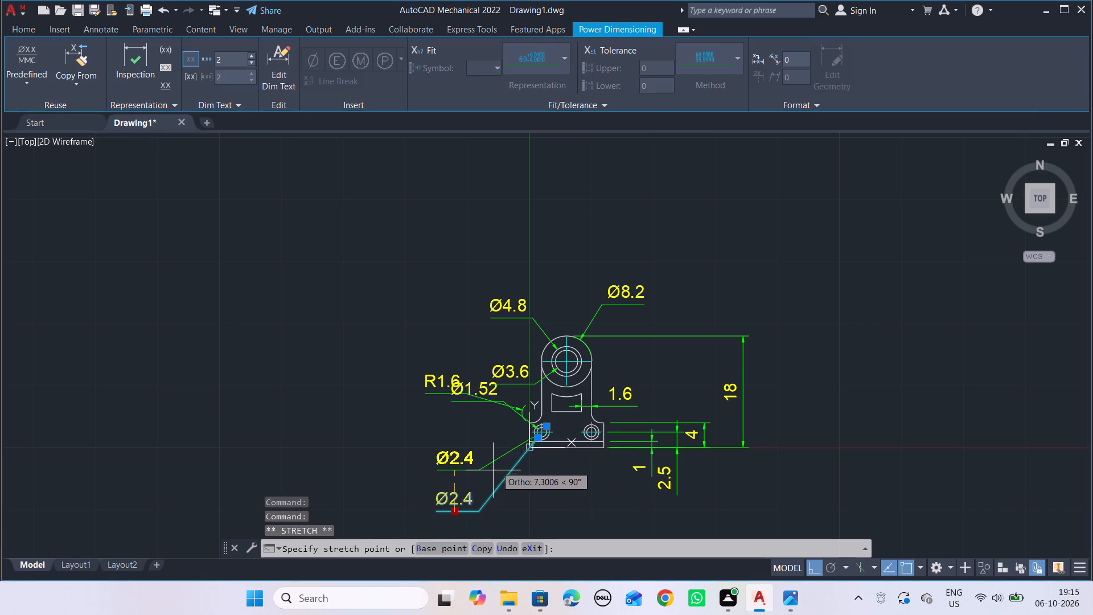
click(508, 455)
key(Escape)
scroll(507, 453, up, 4)
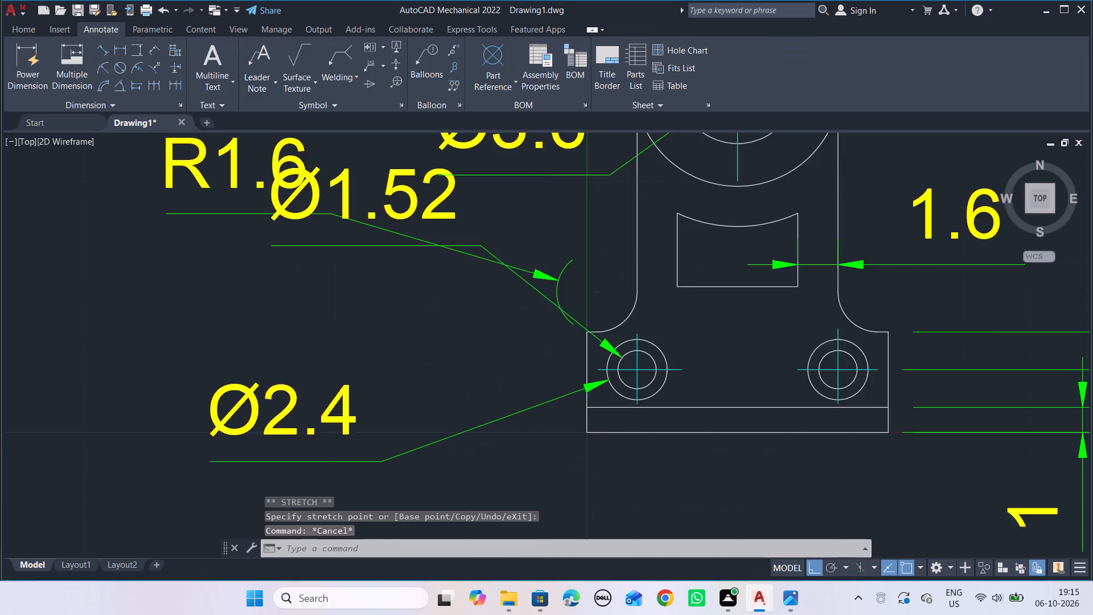
click(212, 377)
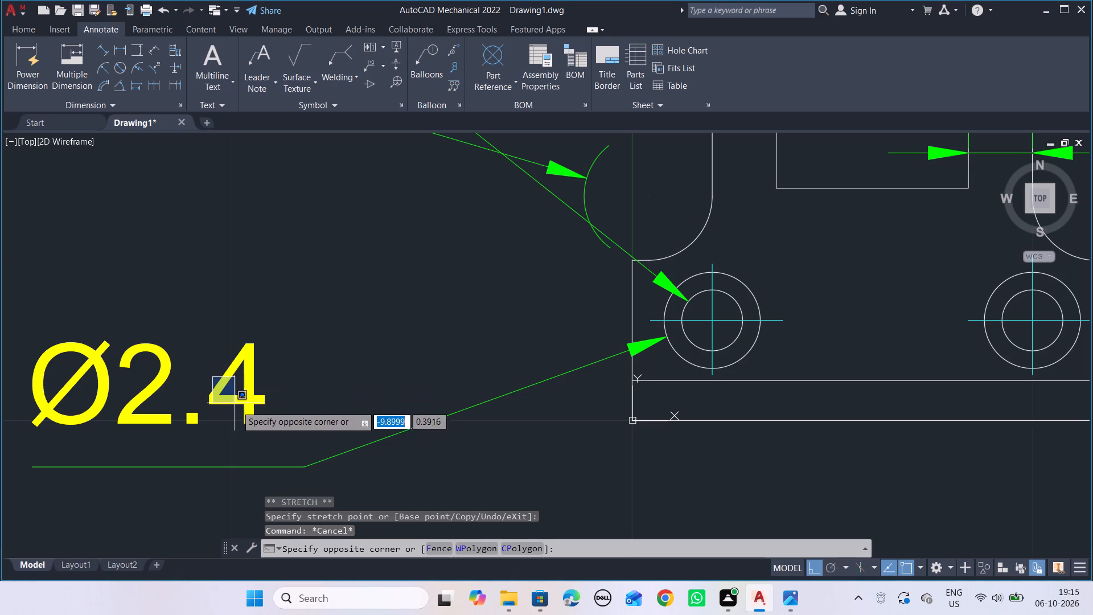
click(126, 348)
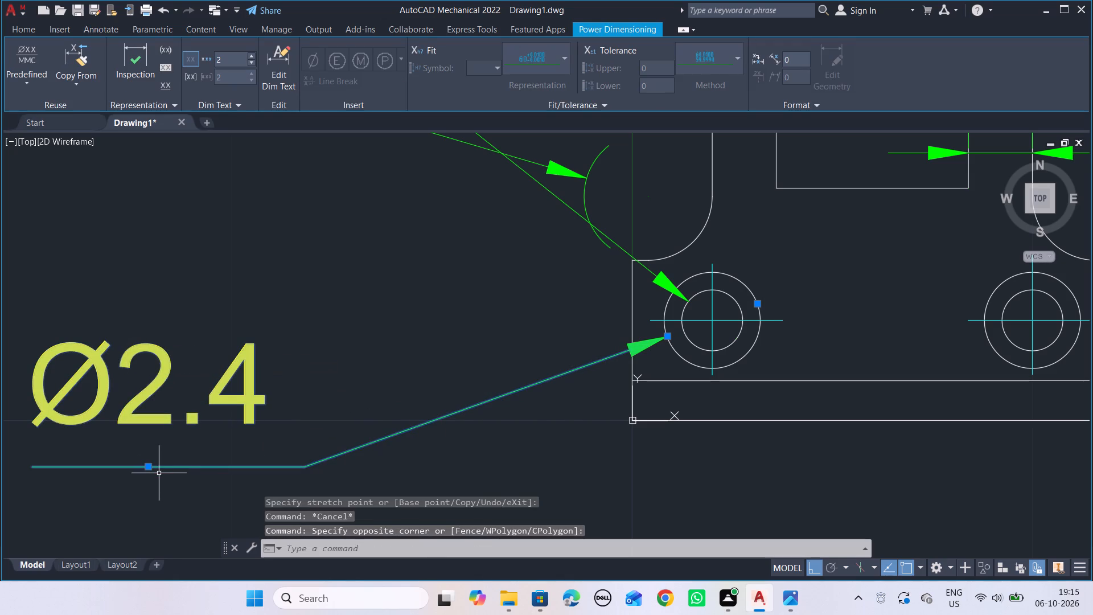
click(150, 466)
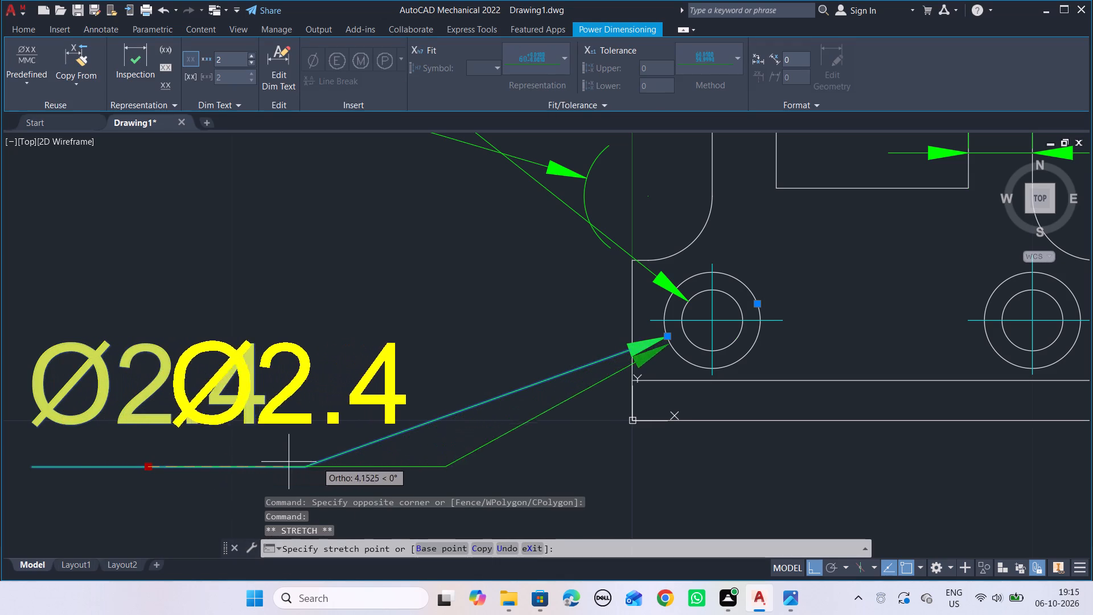
click(353, 454)
key(Escape)
Lower the Ø1.52 diameter dimension text so it sits between the R1.6 and Ø2.4 dimensions.
scroll(468, 441, down, 2)
scroll(430, 322, up, 1)
click(438, 273)
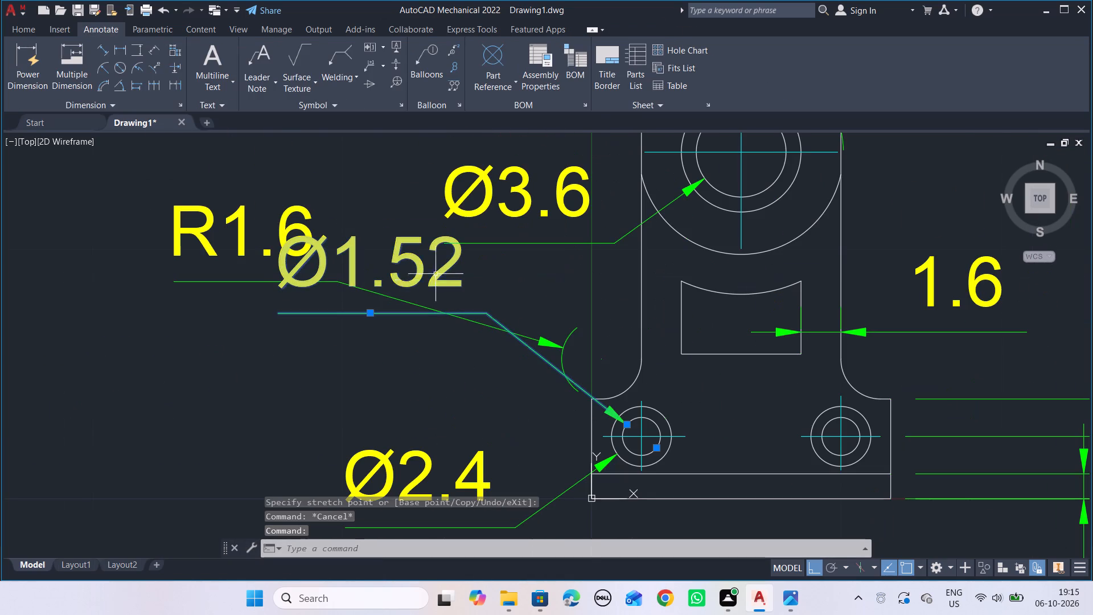
click(368, 315)
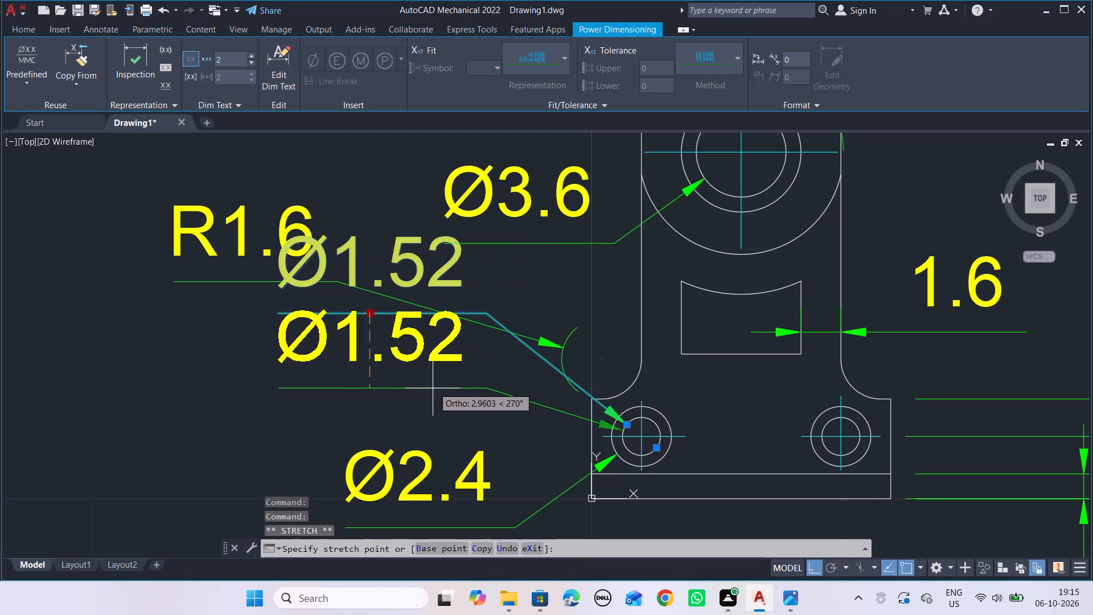
click(434, 386)
key(Escape)
Shift the R1.6 radius dimension text horizontally closer to the left fillet, above the Ø1.52 dimension.
click(305, 249)
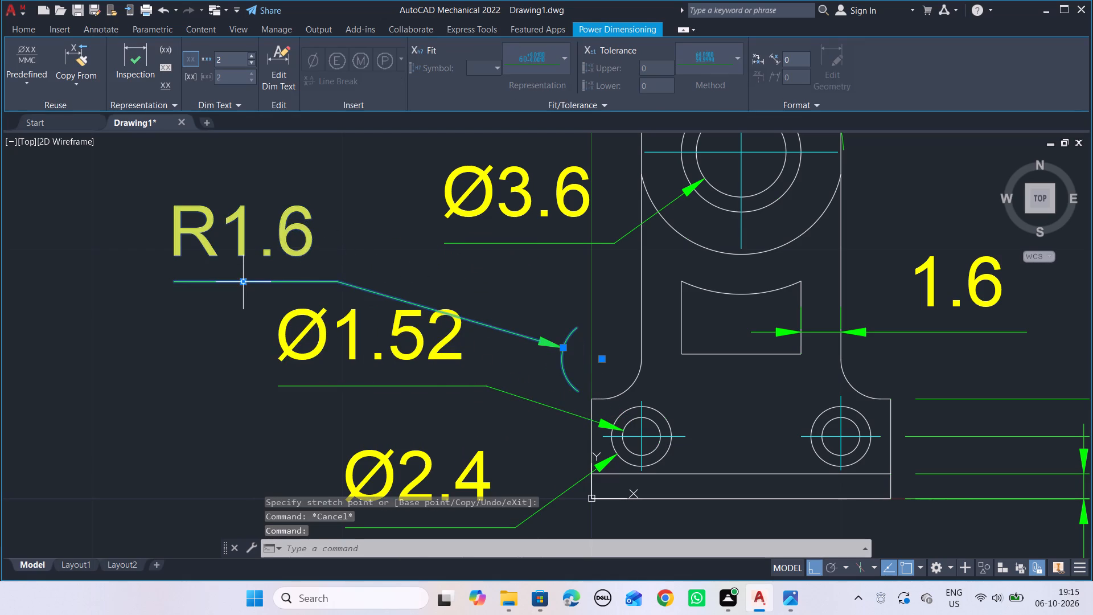
click(244, 284)
click(318, 248)
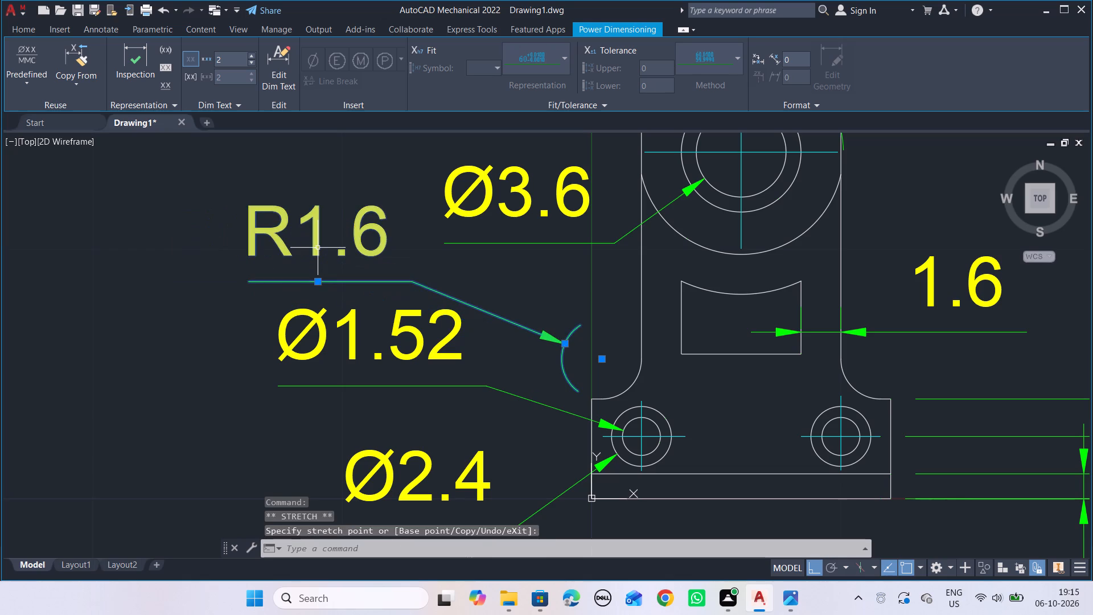
key(Escape)
scroll(435, 301, down, 3)
scroll(611, 335, up, 1)
middle_drag(479, 308, 590, 385)
Save the drawing as autocad_7 in the AUTOCAD_7 folder on the Desktop.
key(ctrl+s)
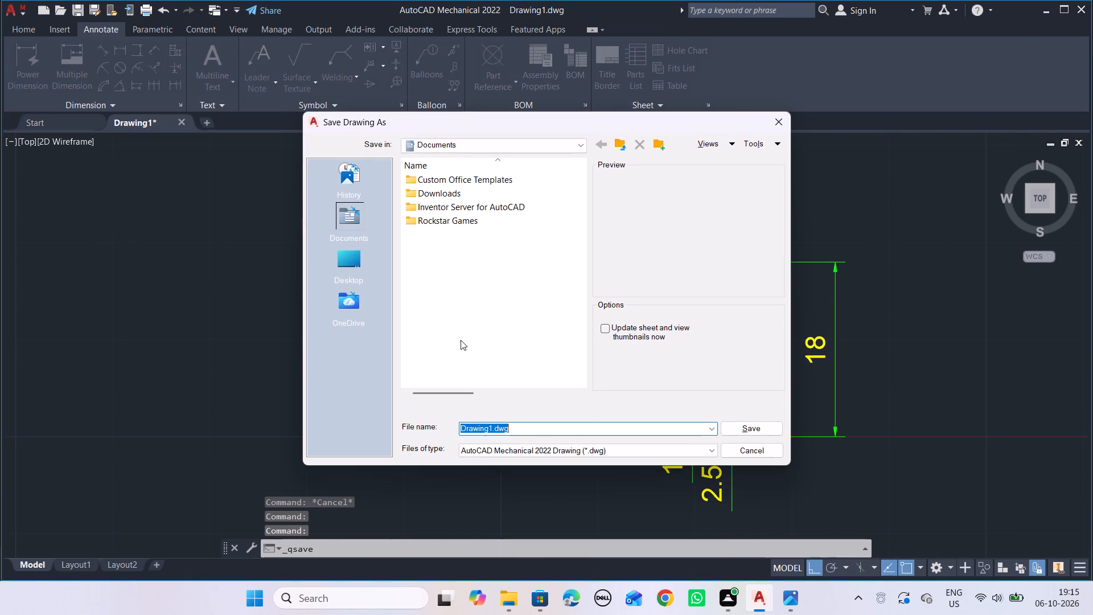
click(351, 264)
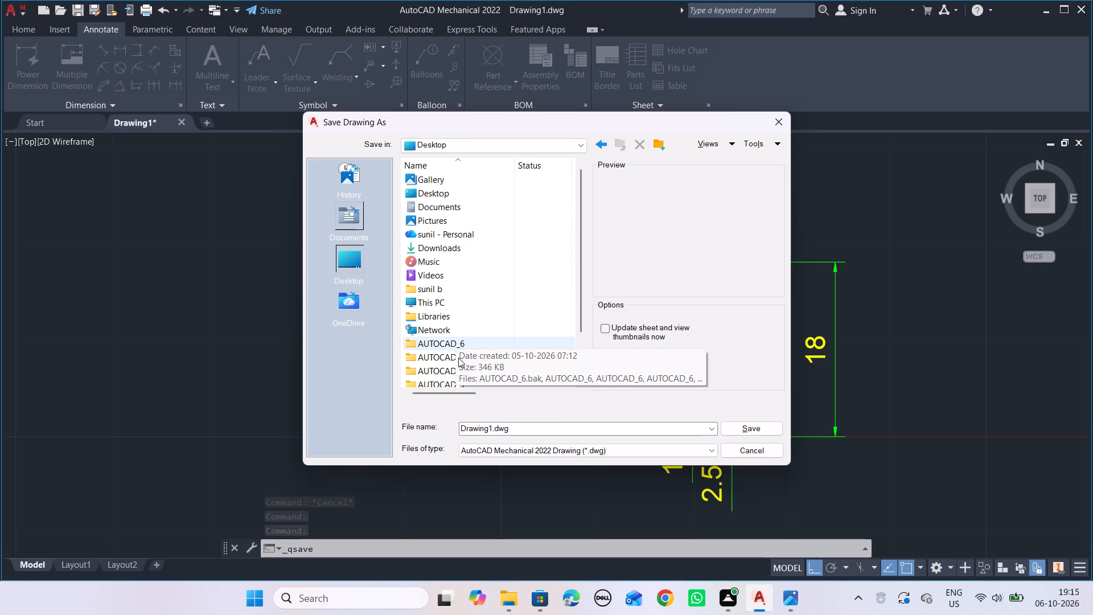
click(437, 356)
double_click(449, 359)
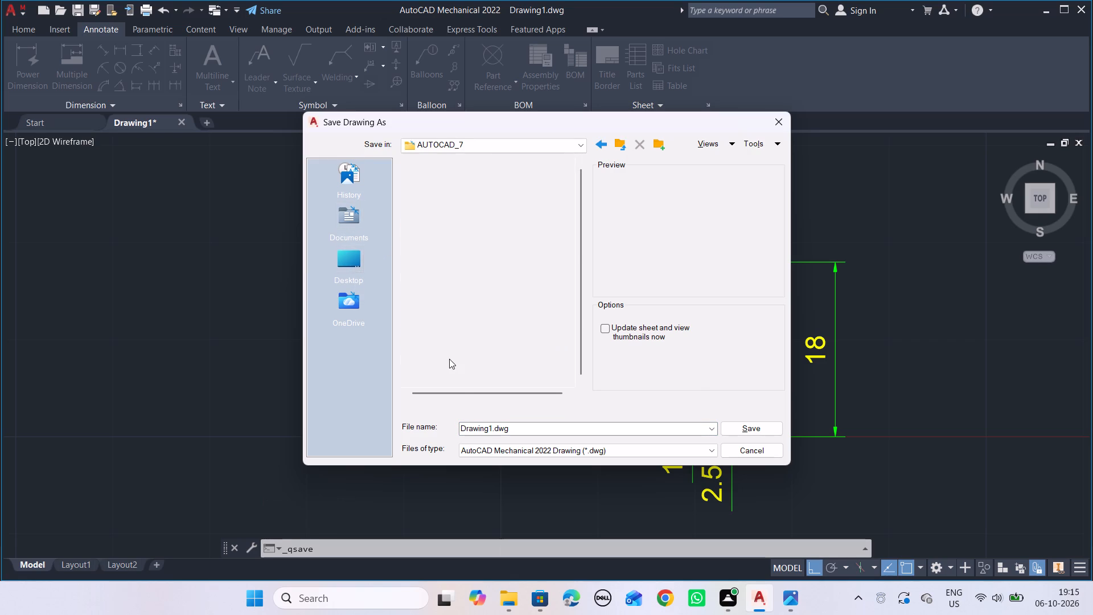
click(527, 435)
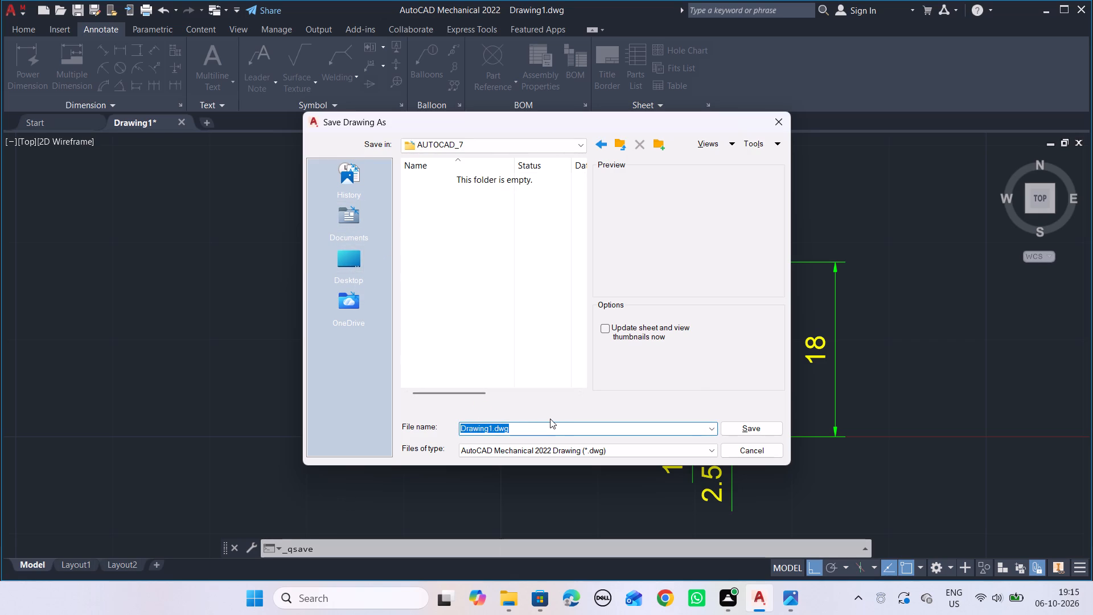
text(autocad_7)
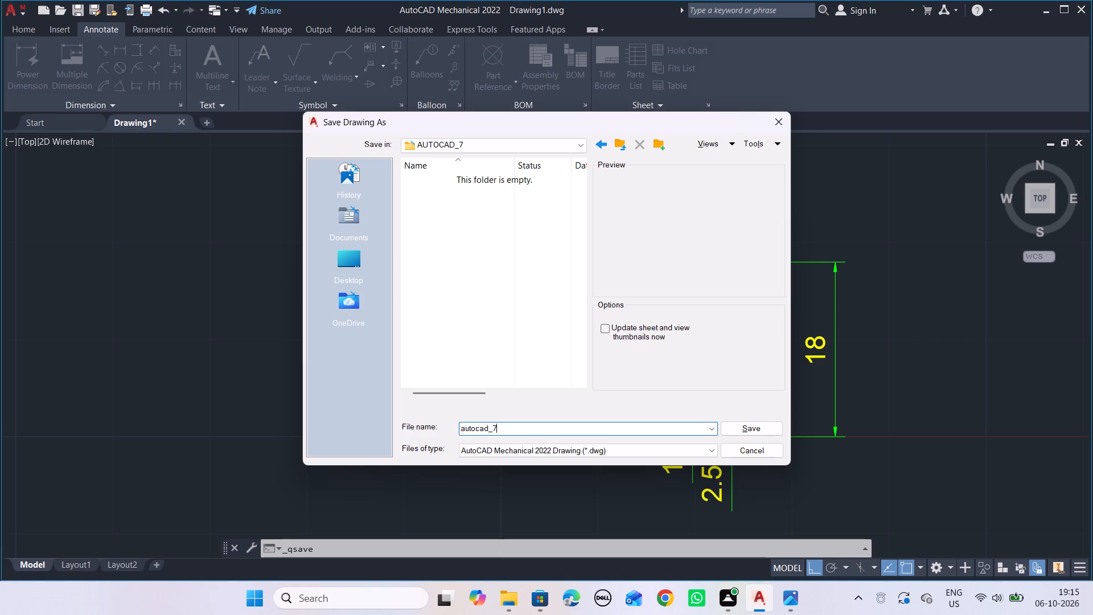
click(749, 427)
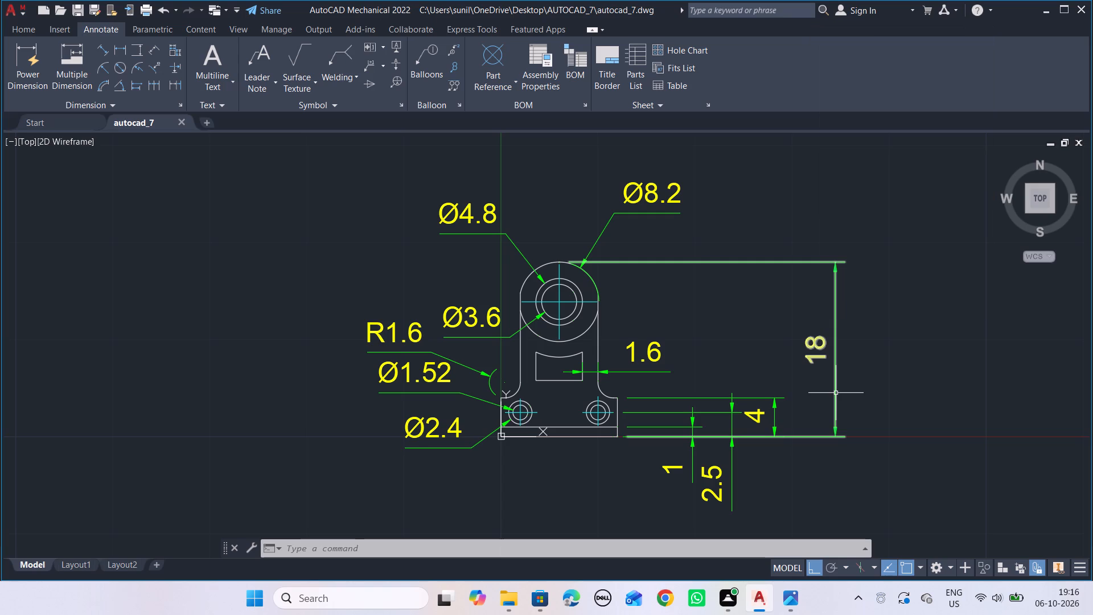
Move the 18 overall height dimension line closer to the bracket, keeping it outside the 4 dimension.
click(814, 342)
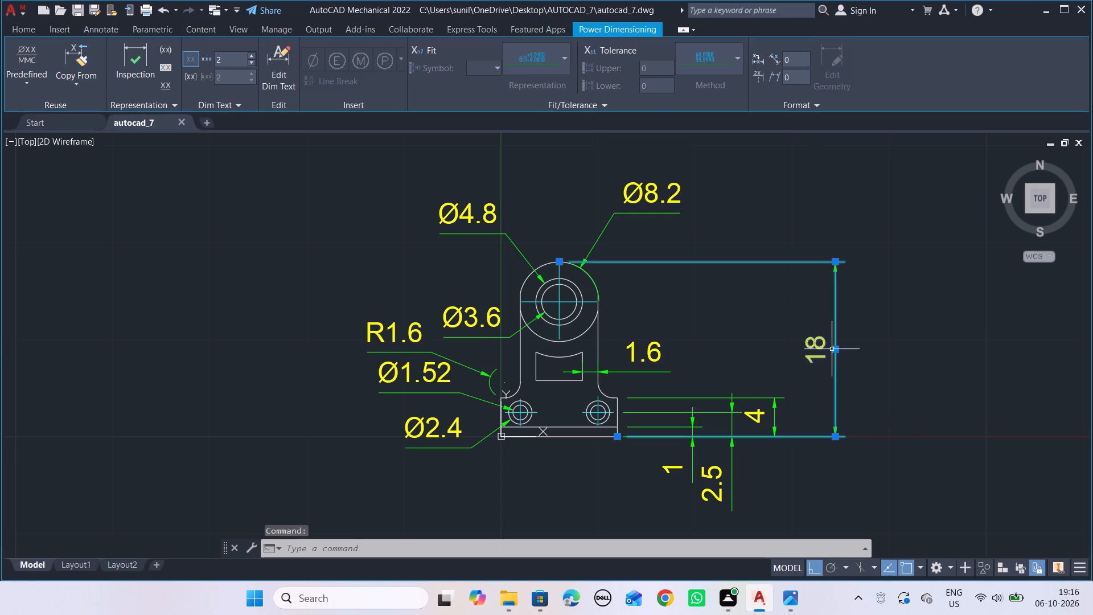
click(834, 348)
click(800, 347)
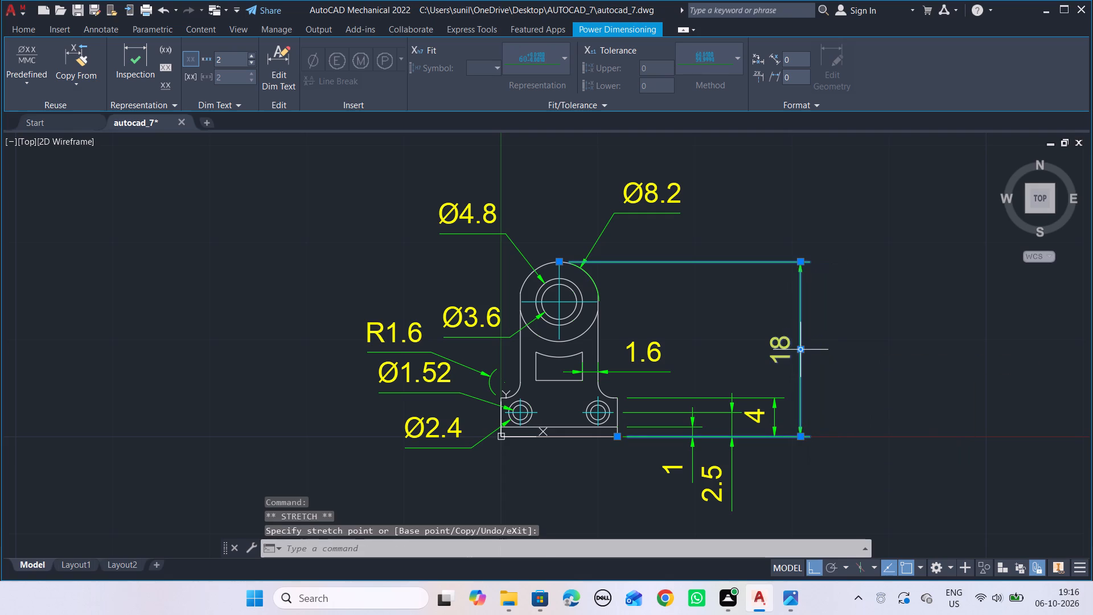
click(844, 339)
key(Escape)
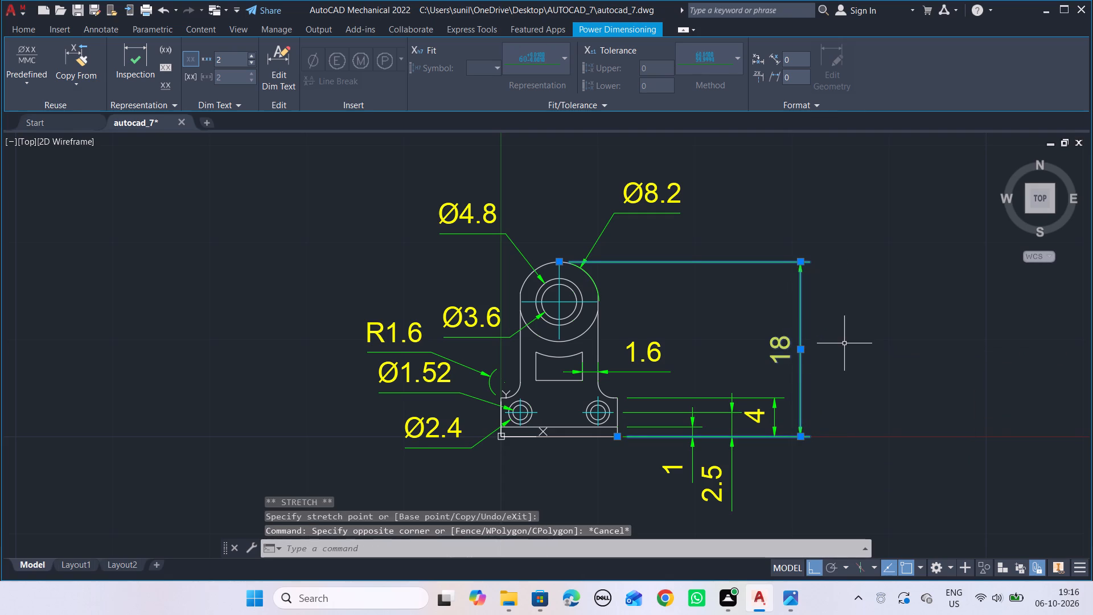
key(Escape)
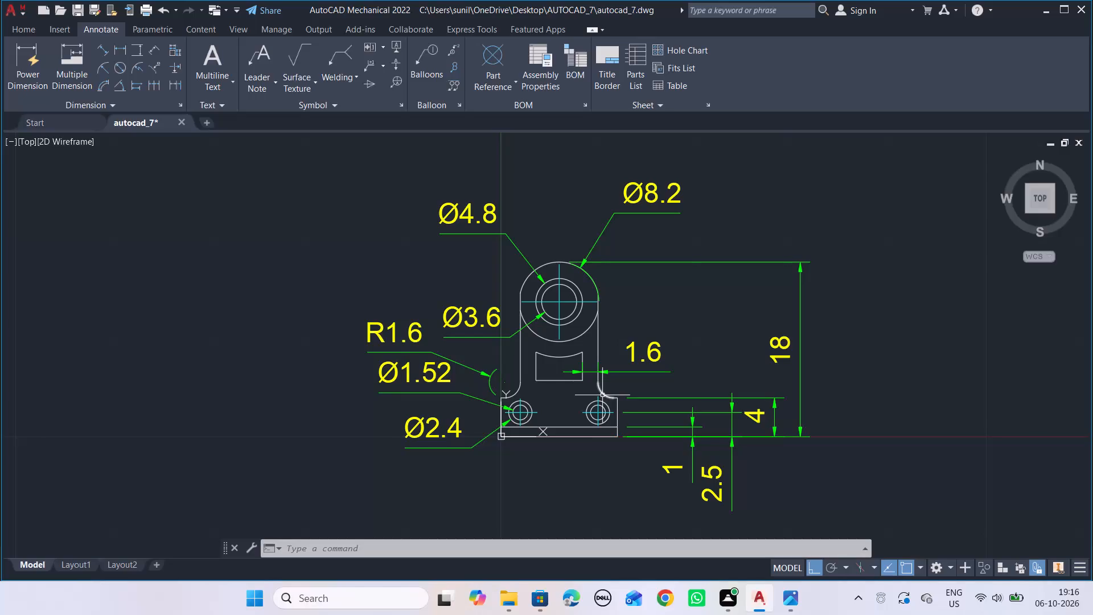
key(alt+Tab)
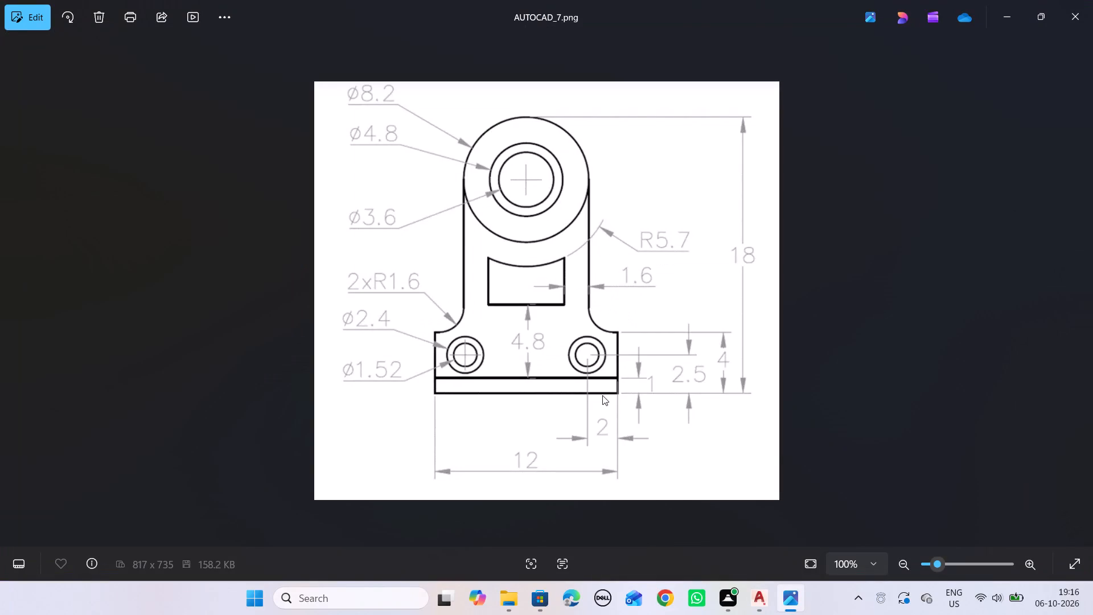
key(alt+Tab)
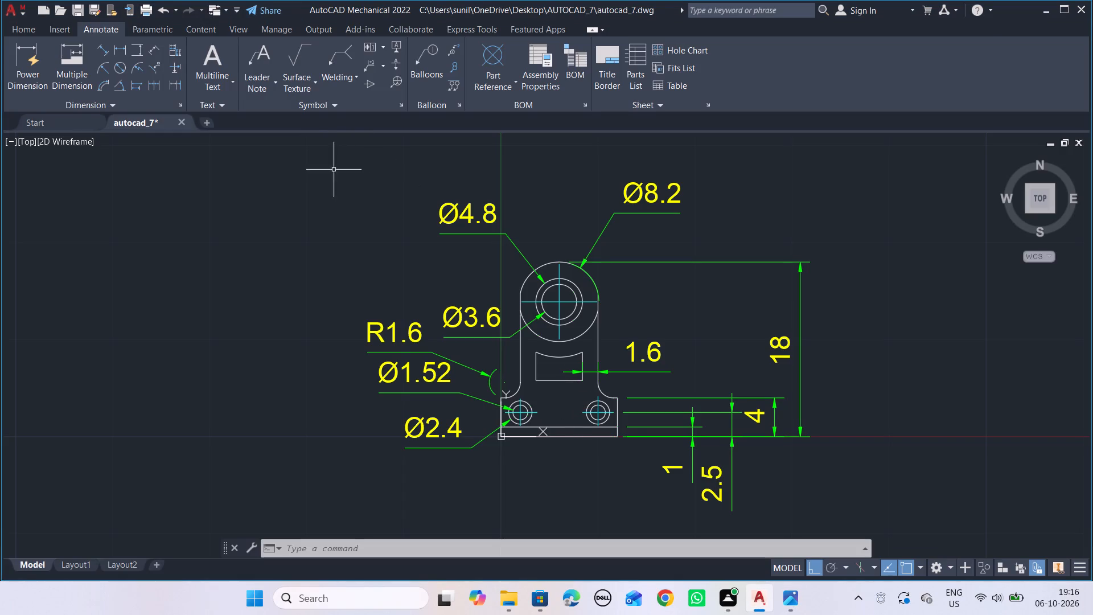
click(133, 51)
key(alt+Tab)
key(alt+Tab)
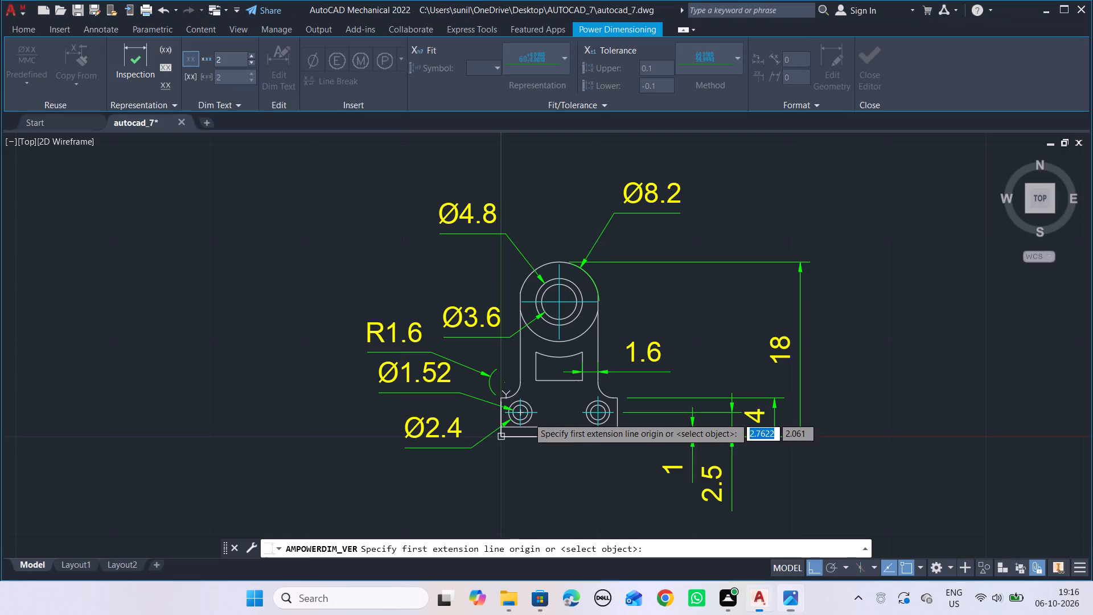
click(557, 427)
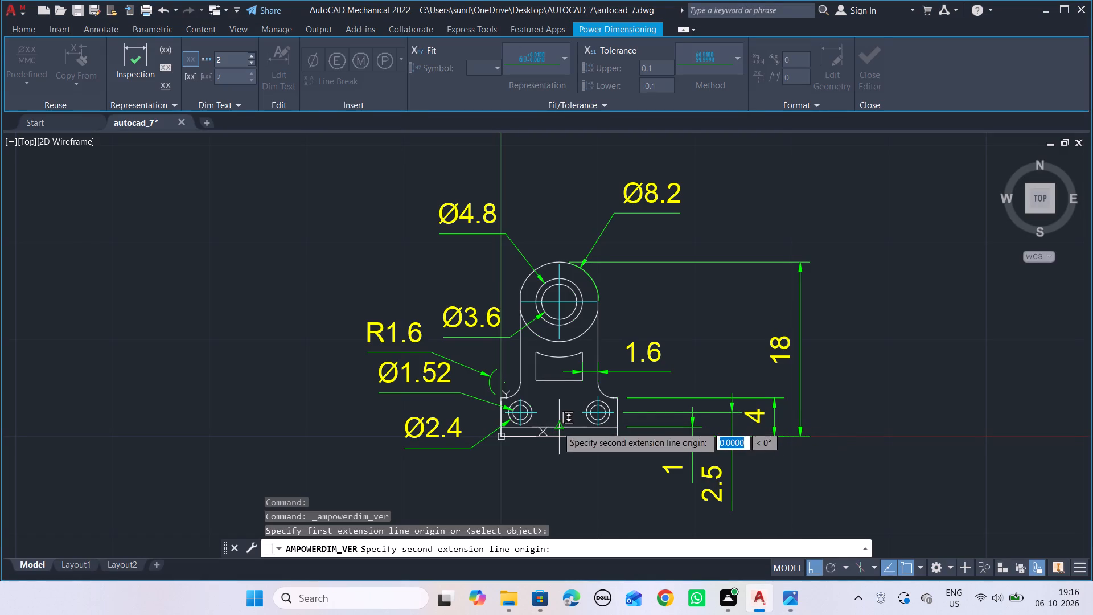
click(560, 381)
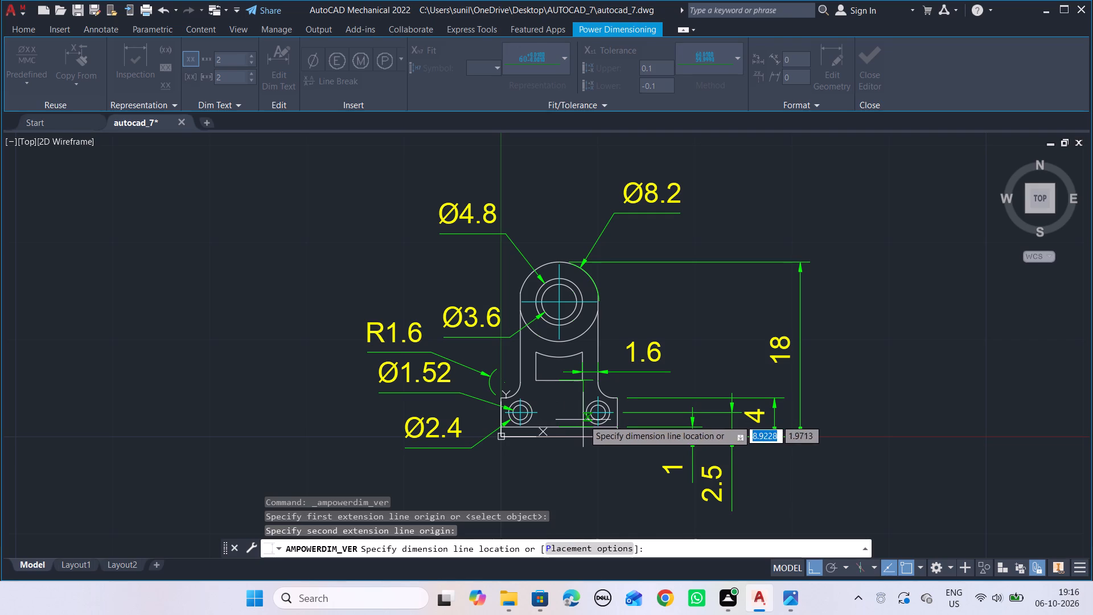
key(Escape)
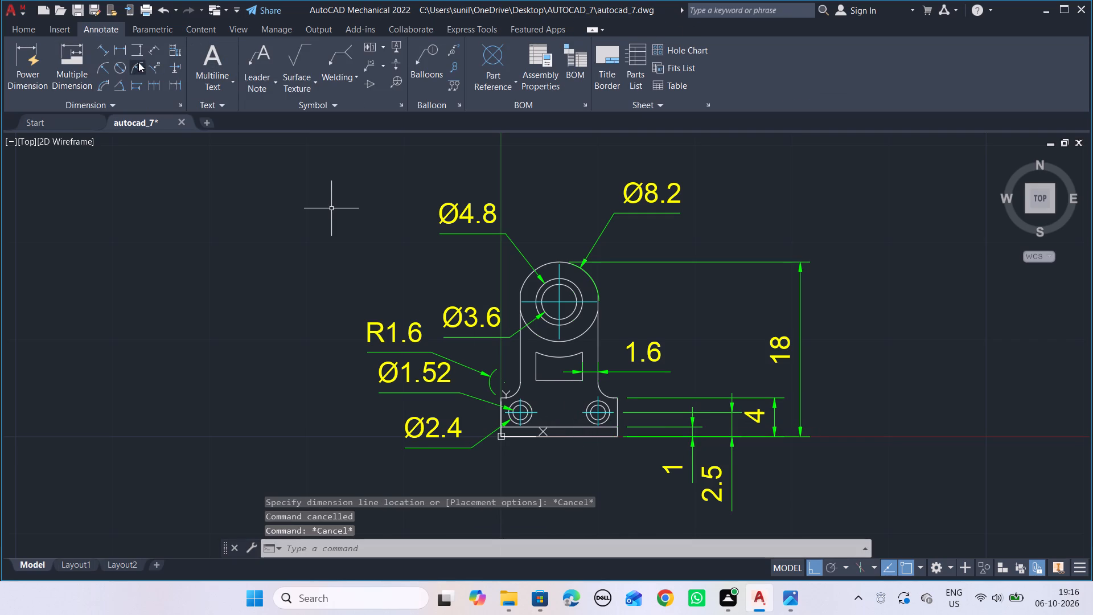
Add a 4.8 vertical dimension from the line above the base to the window's bottom edge, placed outside the 18 dimension.
click(139, 52)
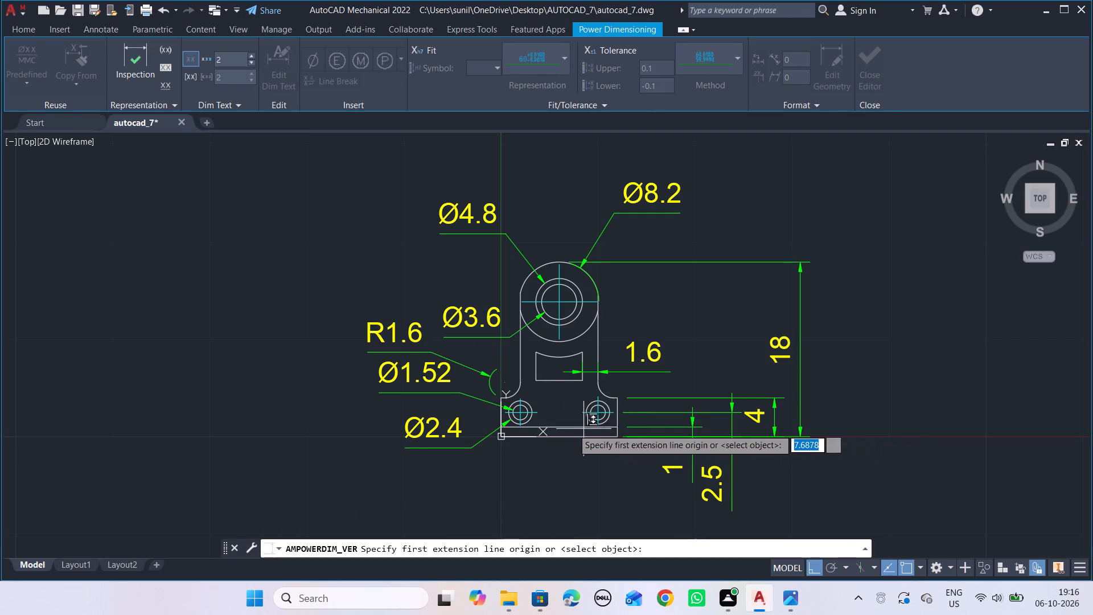
click(562, 429)
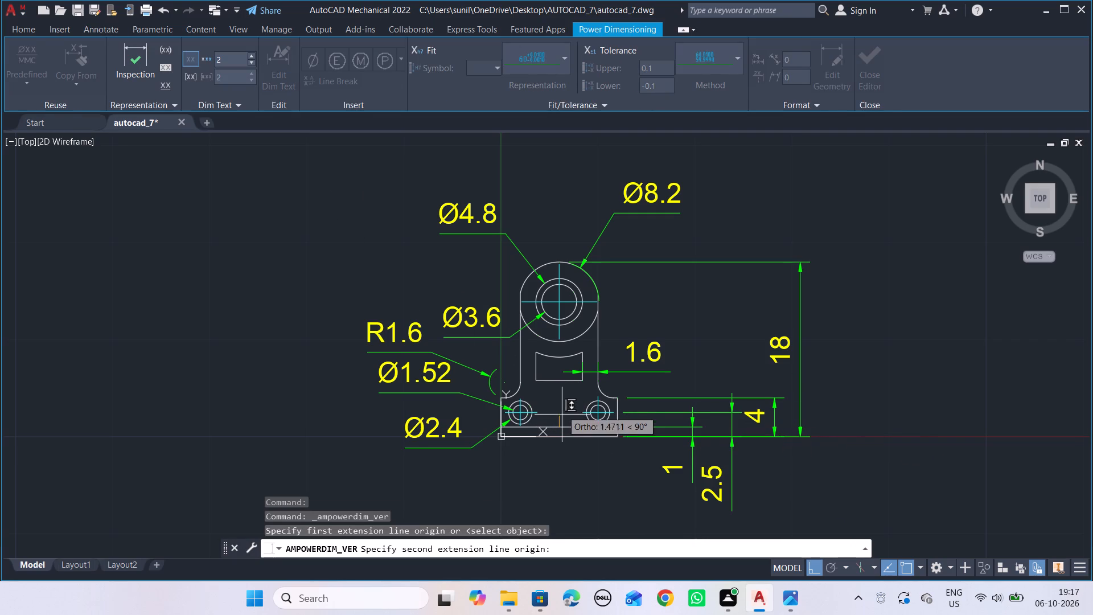
click(558, 384)
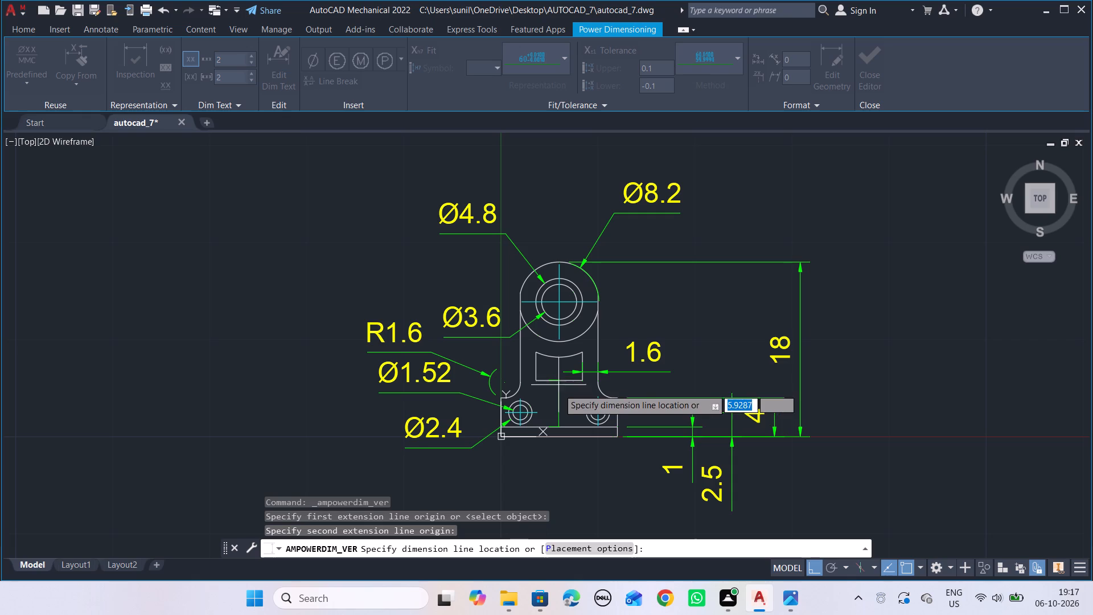
click(876, 391)
click(927, 268)
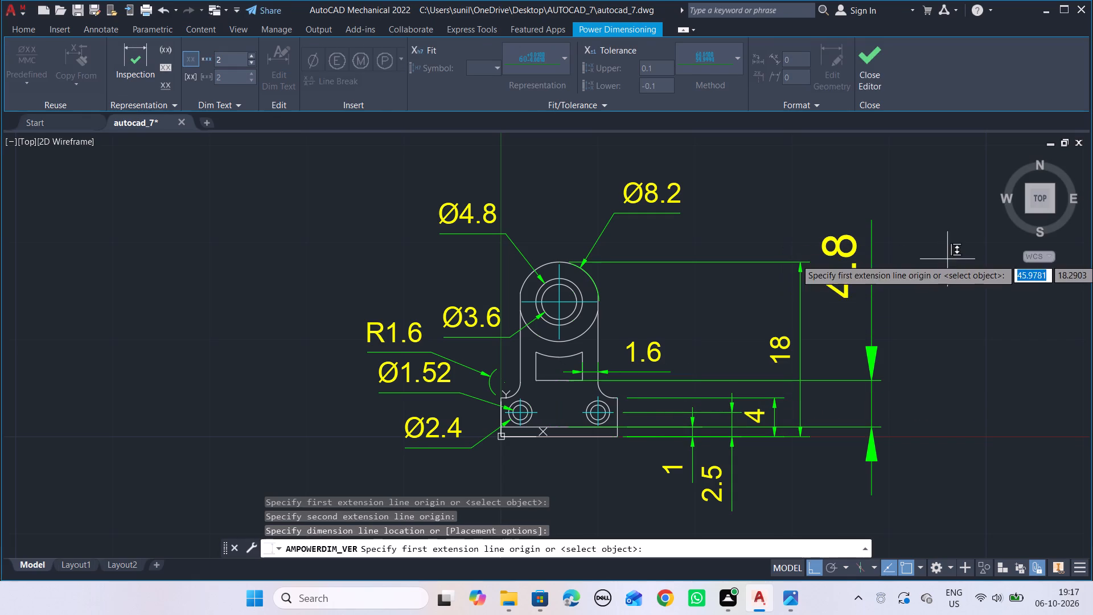
key(Escape)
Set the arrow size of the 4.8 vertical dimension to 0.9 in its properties.
click(920, 287)
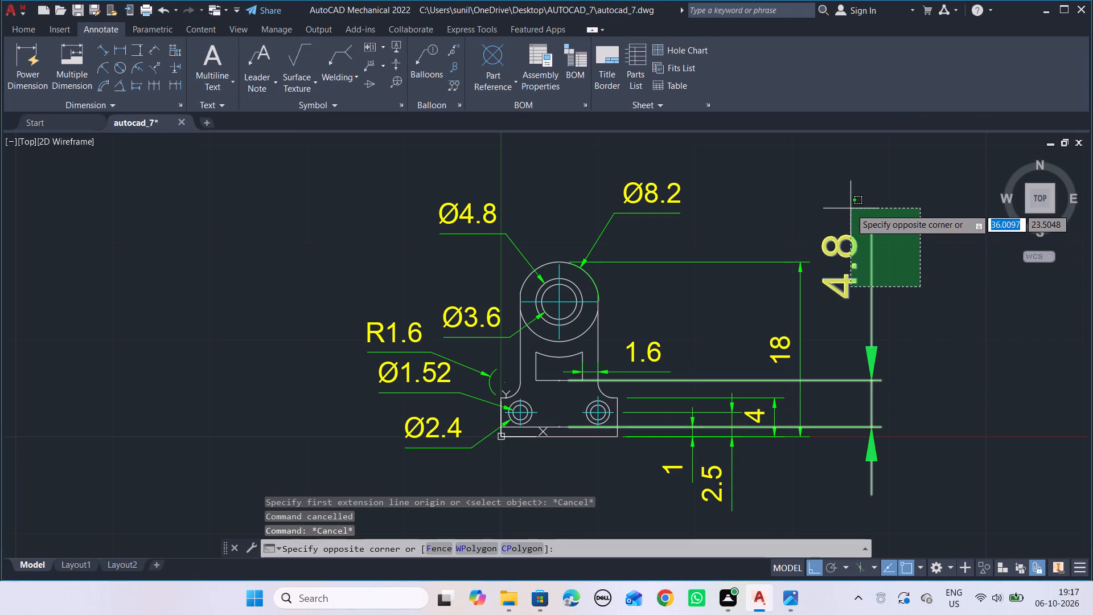
click(850, 198)
right_click(850, 198)
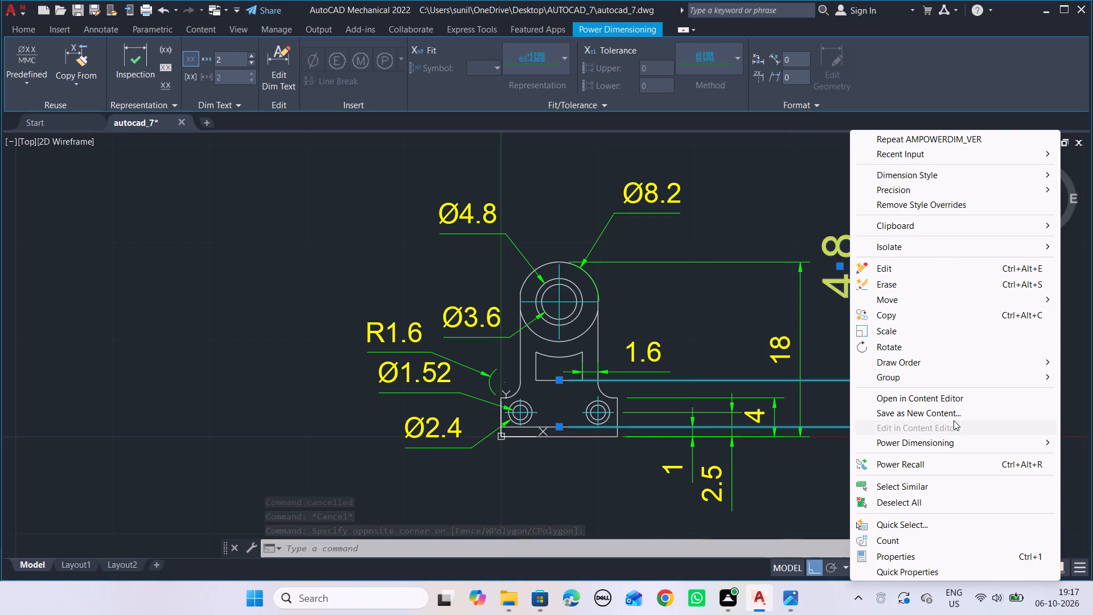
click(932, 559)
click(94, 130)
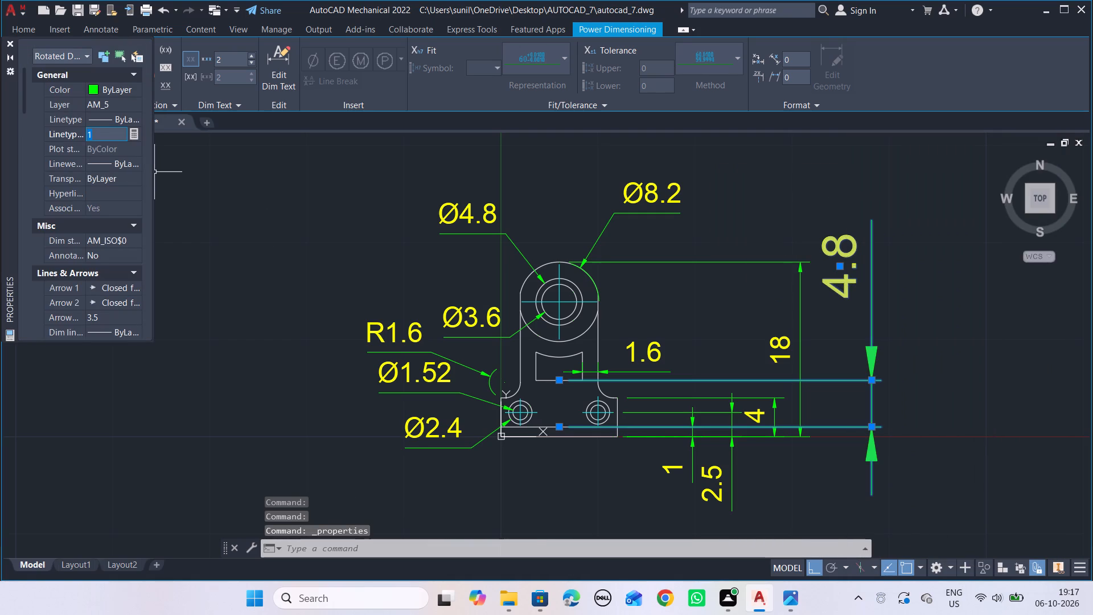
click(108, 315)
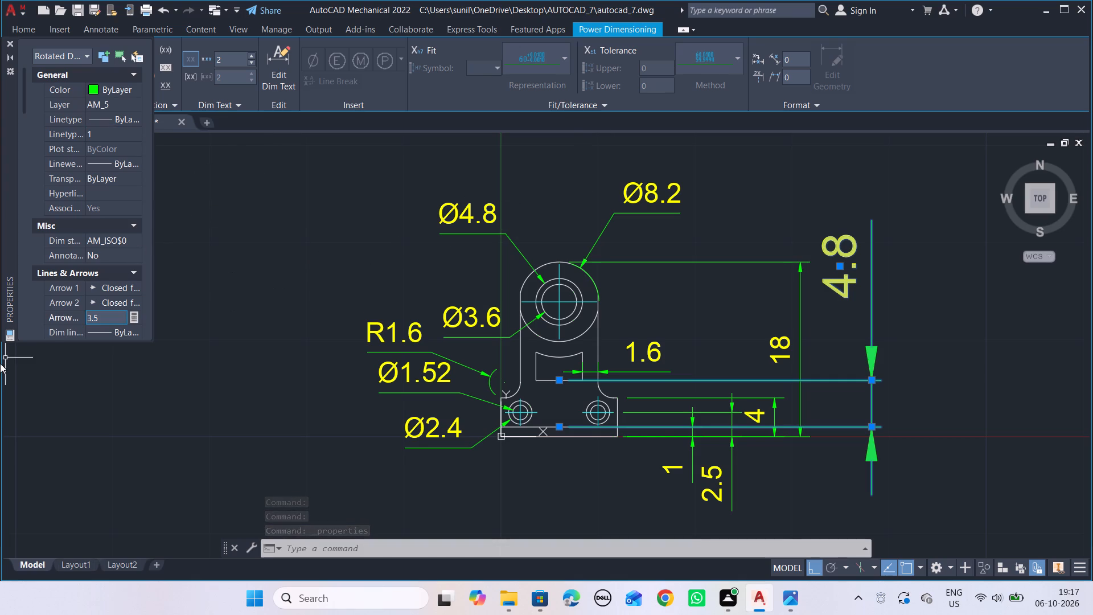
double_click(96, 317)
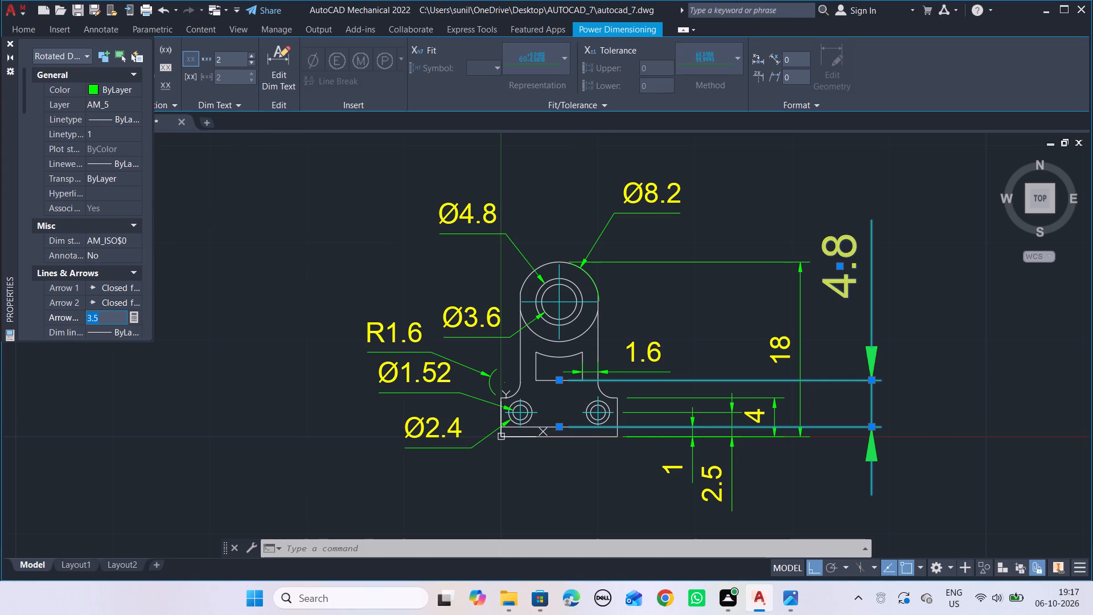
text(0.)
key(9)
key(Return)
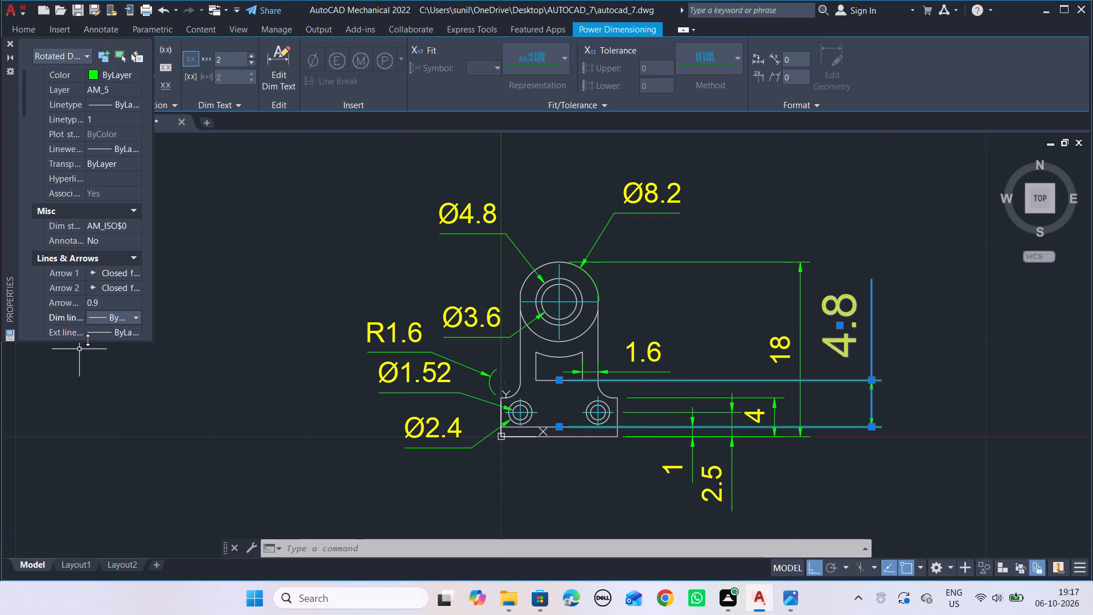
Set the dimension line lineweight of the 4.8 vertical dimension to 0.35, then deselect the dimension.
scroll(108, 229, down, 1)
scroll(102, 281, down, 2)
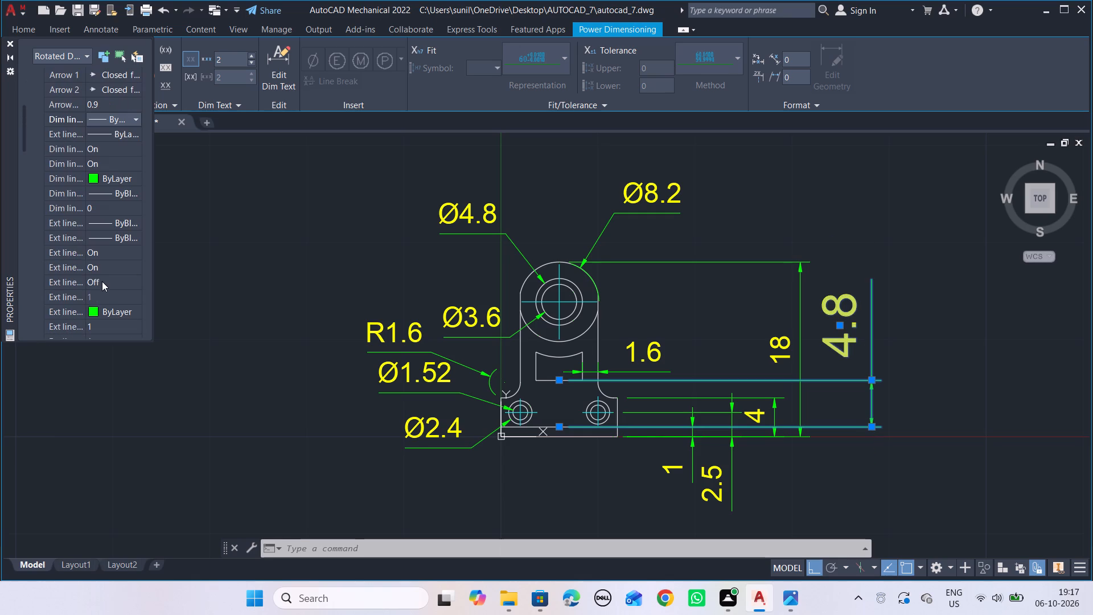
scroll(114, 166, up, 1)
scroll(114, 166, down, 2)
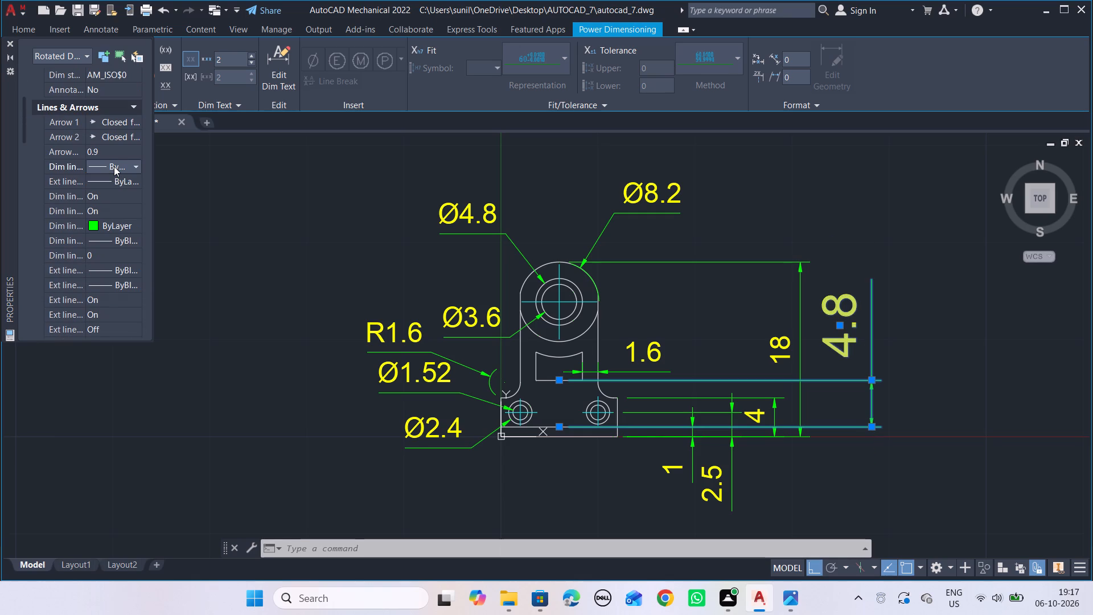
scroll(114, 166, down, 5)
scroll(116, 227, up, 1)
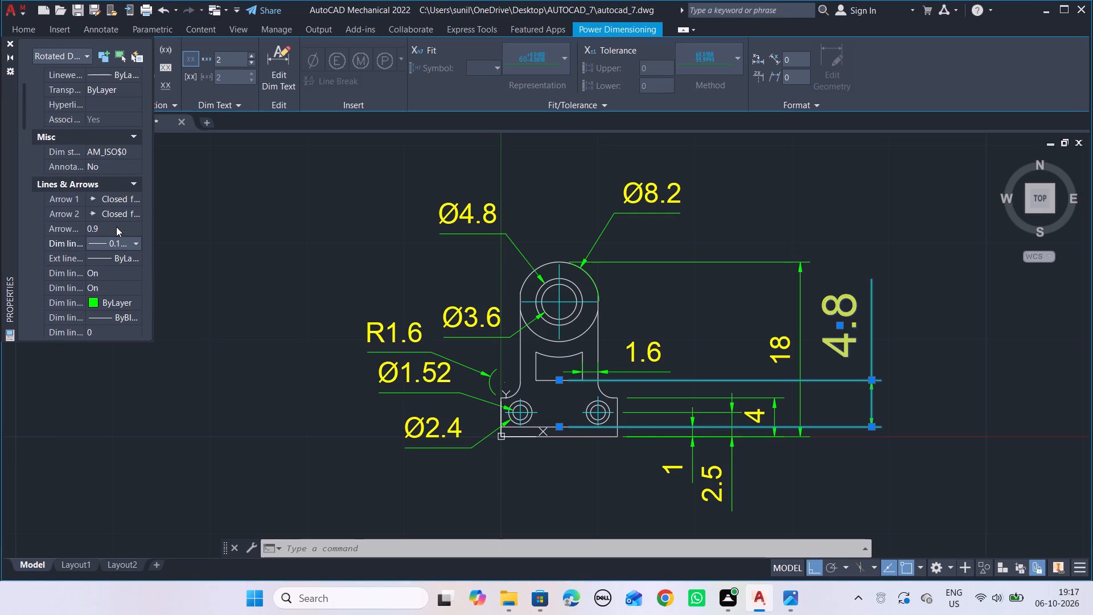
scroll(116, 225, up, 6)
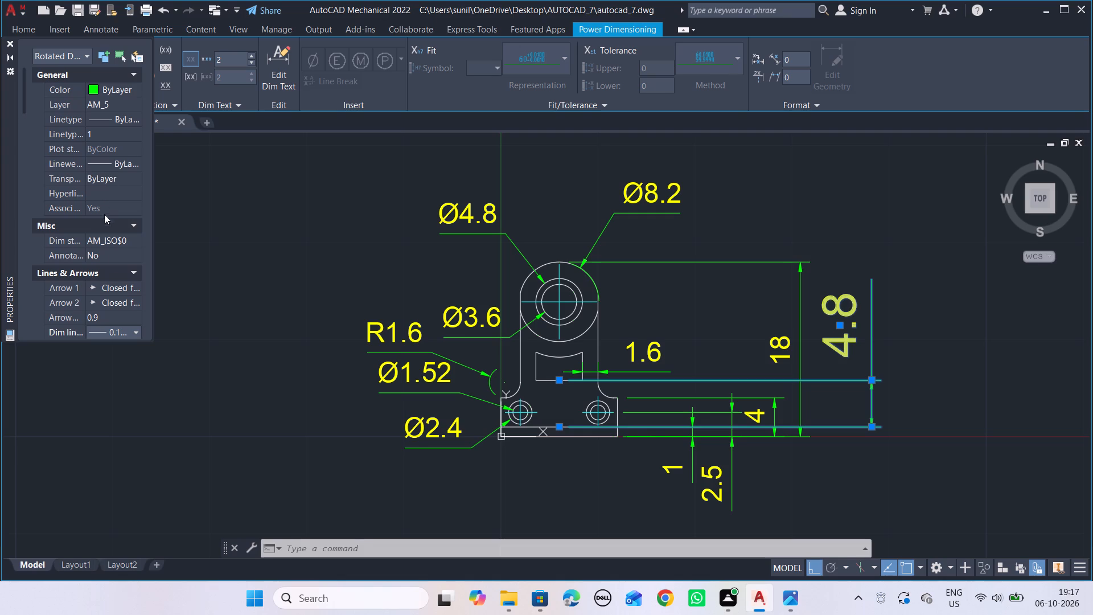
scroll(114, 253, down, 3)
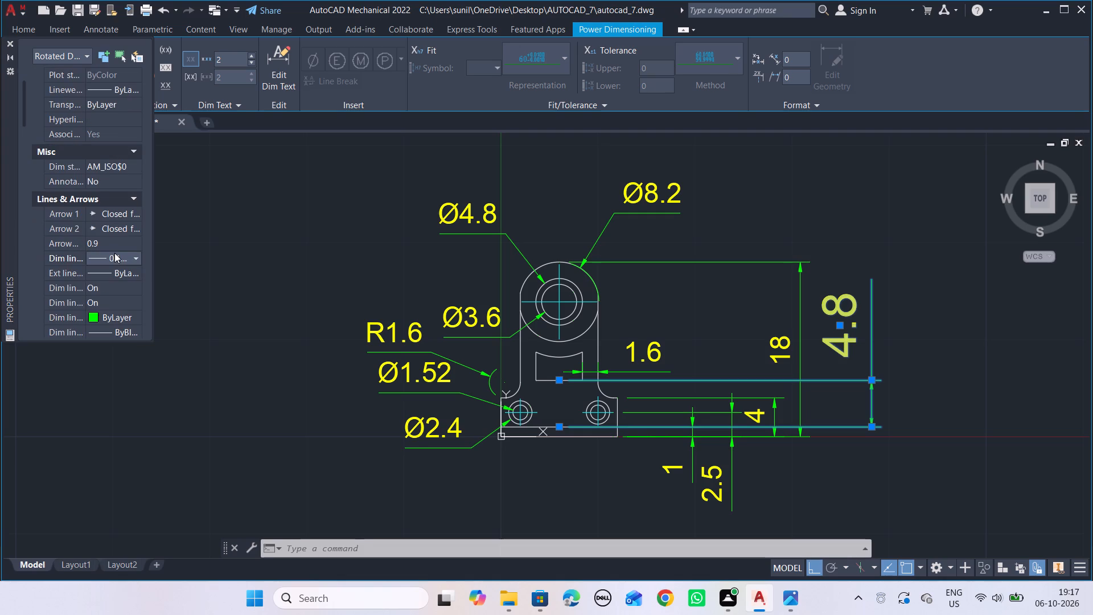
scroll(114, 253, down, 4)
click(832, 309)
key(Escape)
key(Escape)
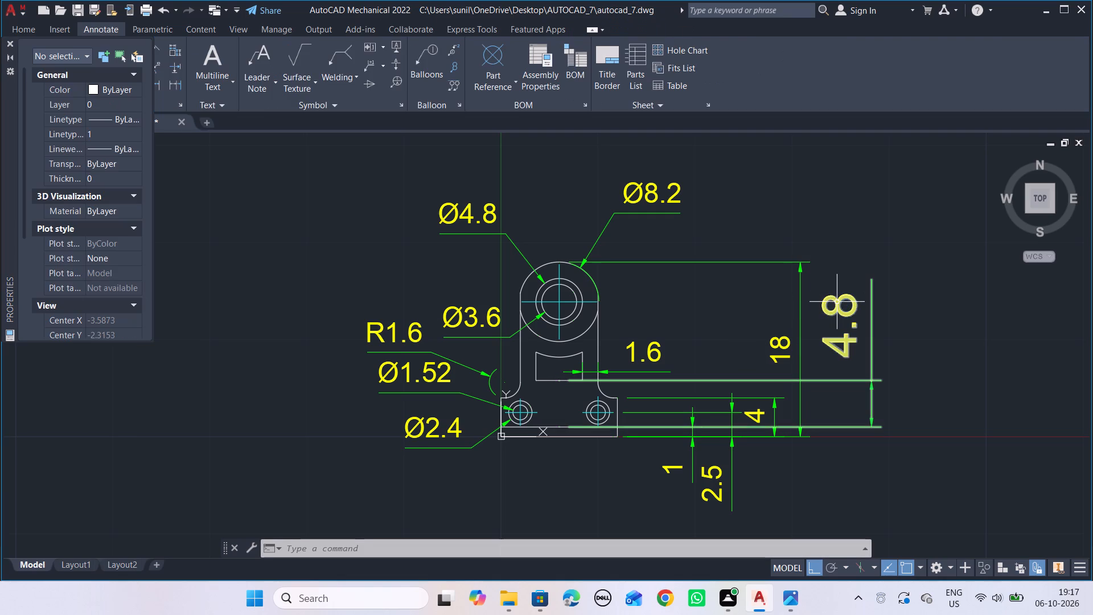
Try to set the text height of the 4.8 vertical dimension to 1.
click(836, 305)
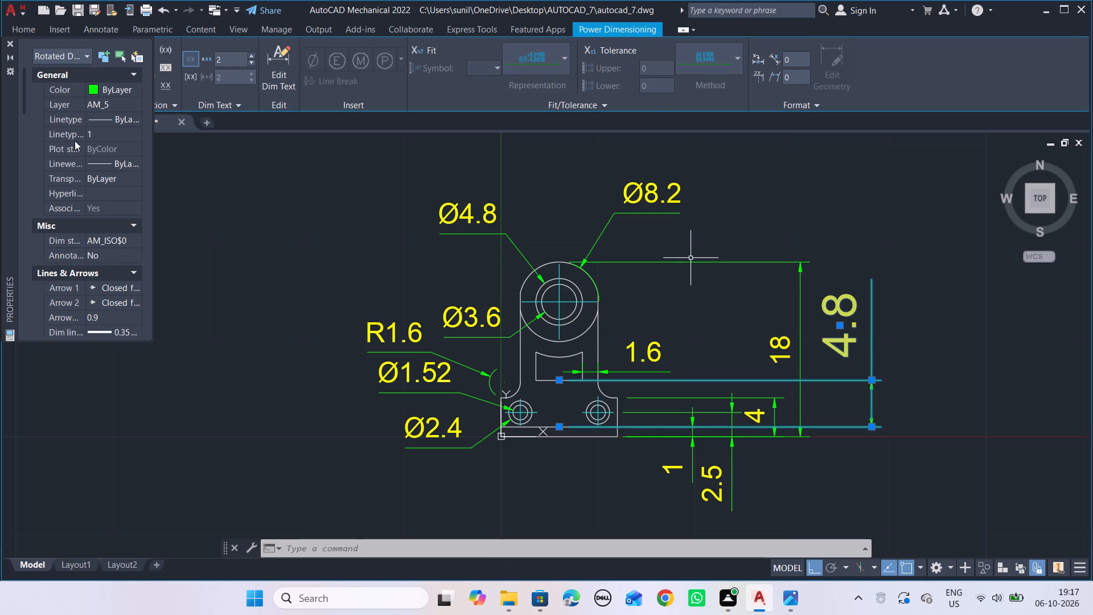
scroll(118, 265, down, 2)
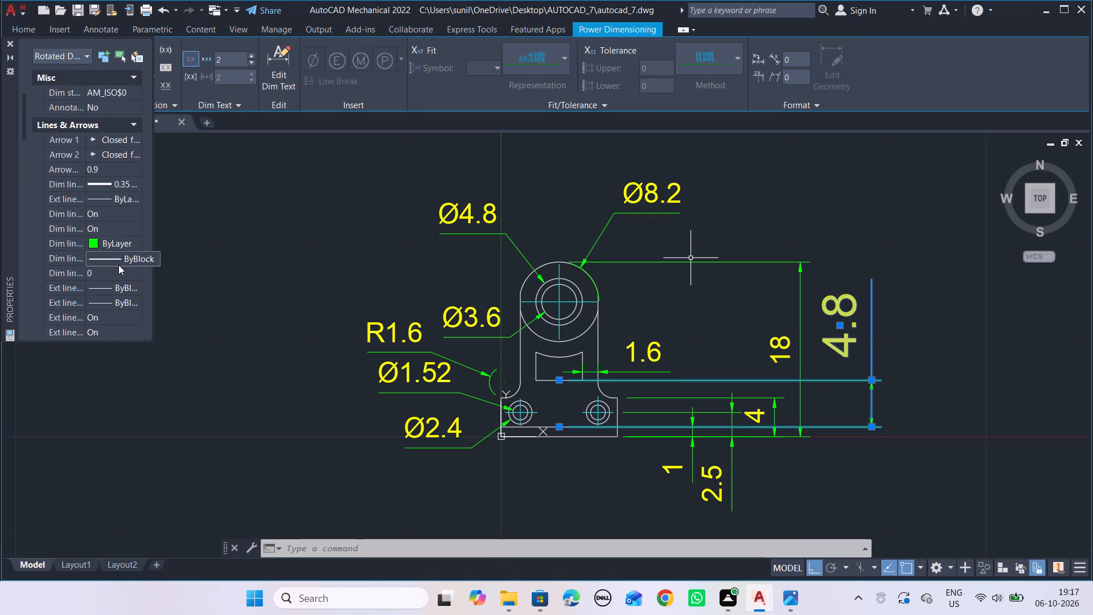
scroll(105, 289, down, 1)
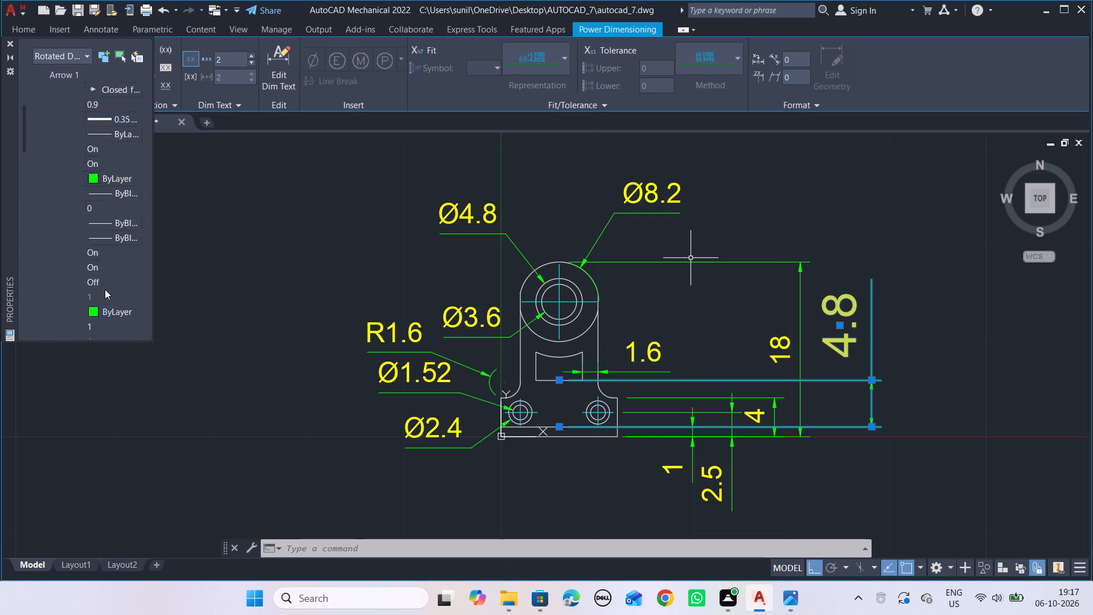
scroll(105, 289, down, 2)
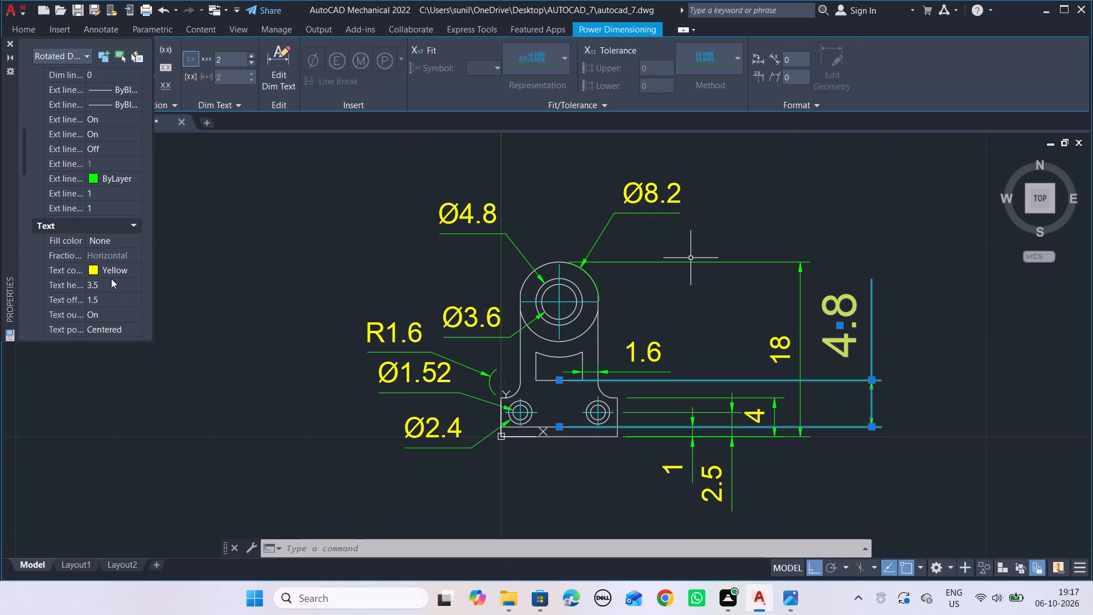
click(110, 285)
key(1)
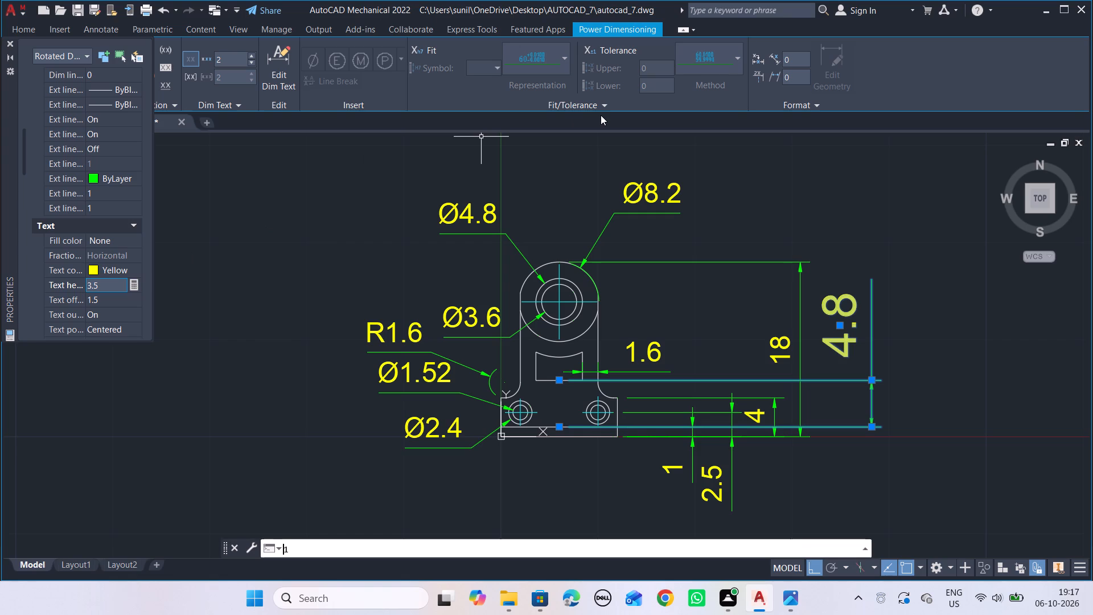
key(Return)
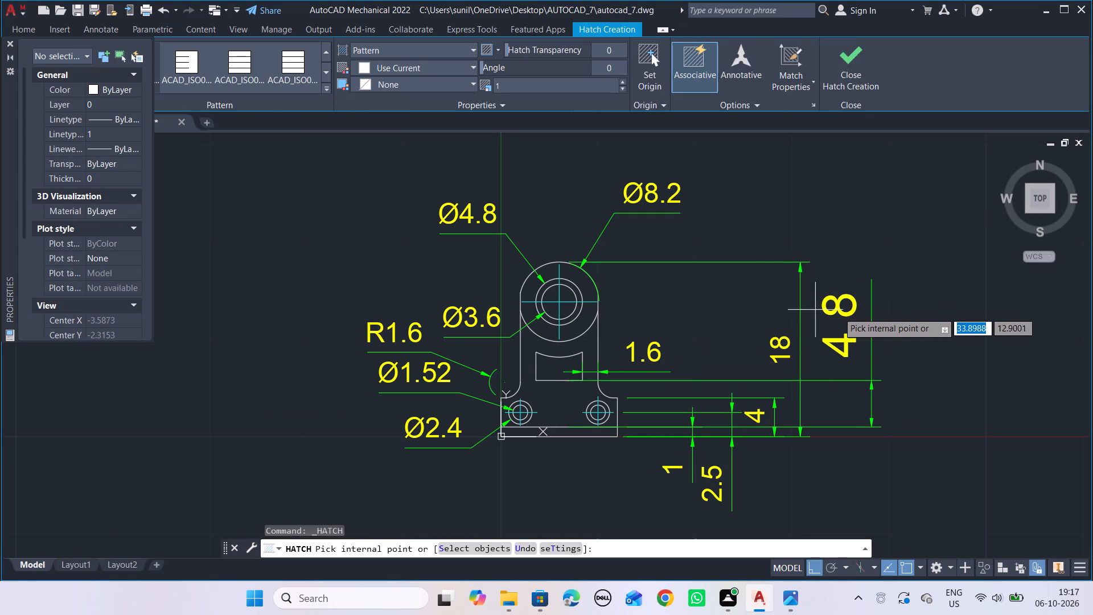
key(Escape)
Set the text height of the 4.8 vertical dimension to 3.
click(854, 322)
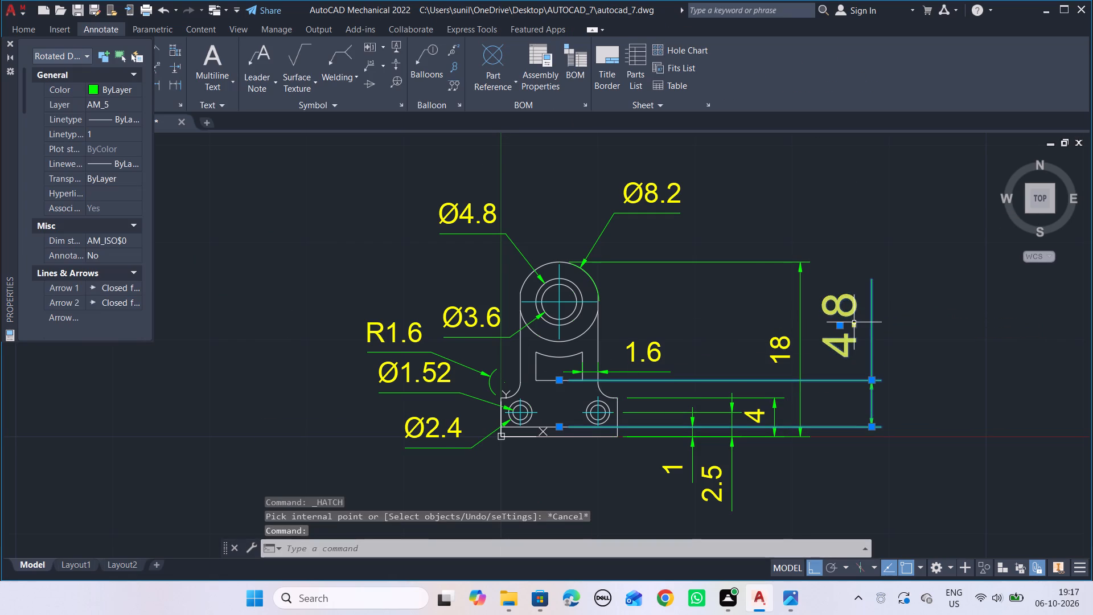
scroll(62, 246, down, 3)
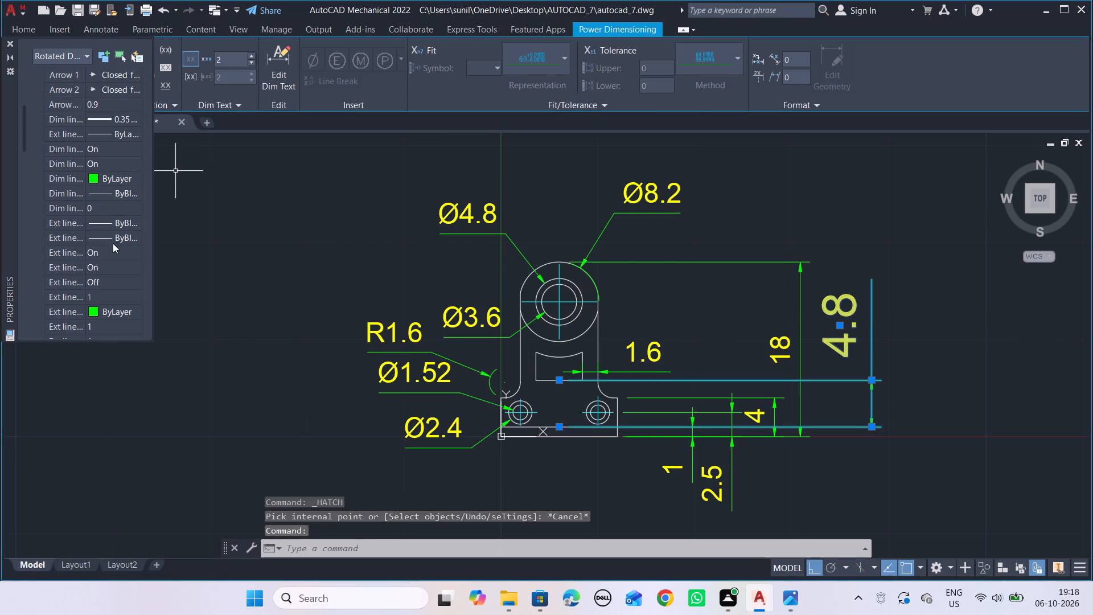
scroll(49, 224, down, 3)
click(98, 231)
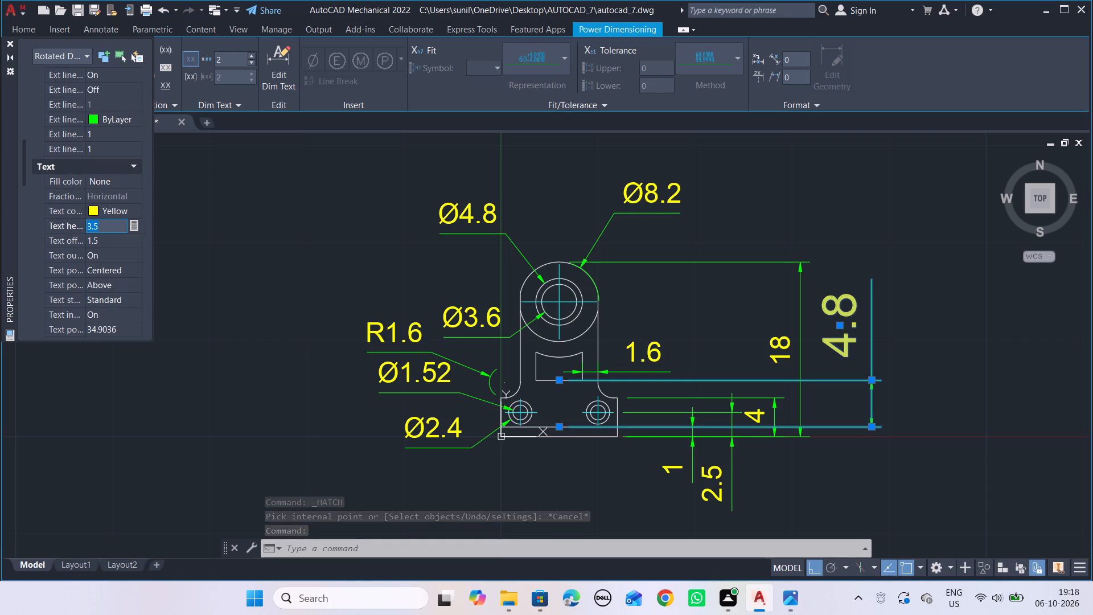
key(3)
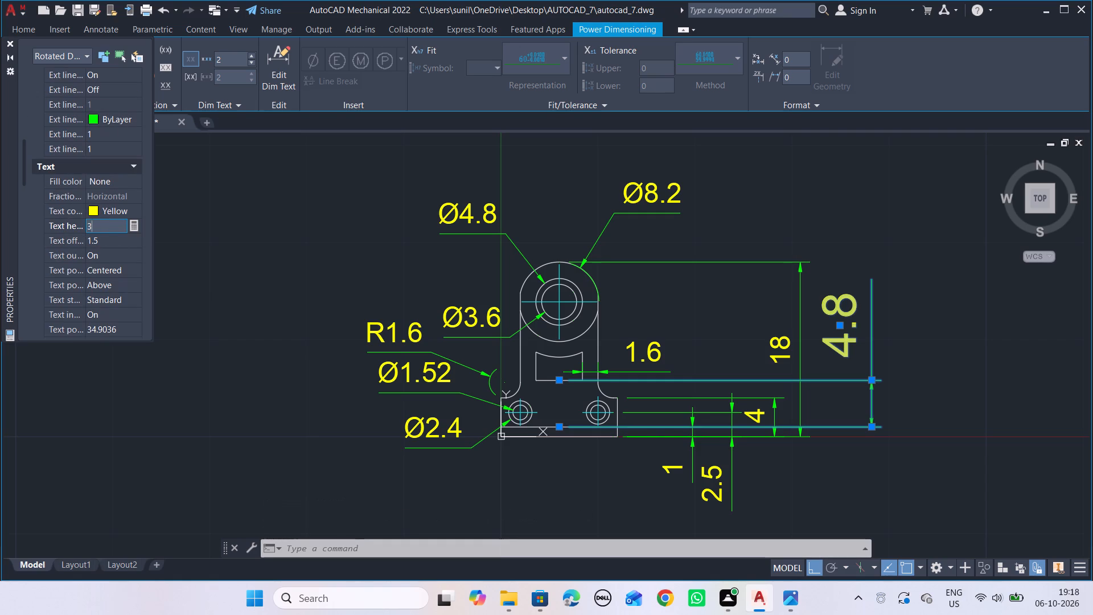
key(Return)
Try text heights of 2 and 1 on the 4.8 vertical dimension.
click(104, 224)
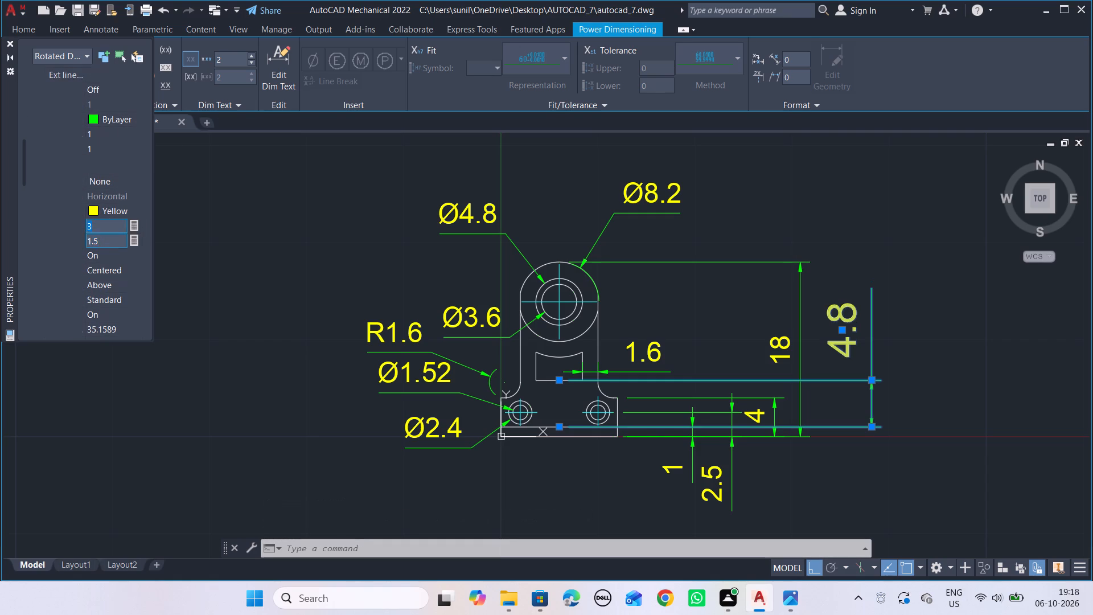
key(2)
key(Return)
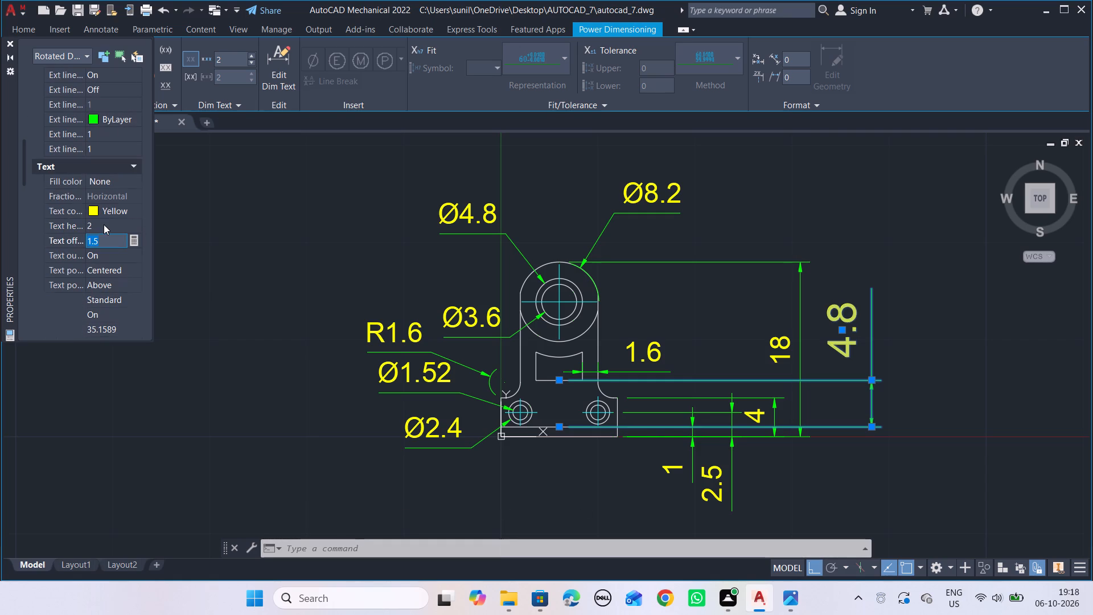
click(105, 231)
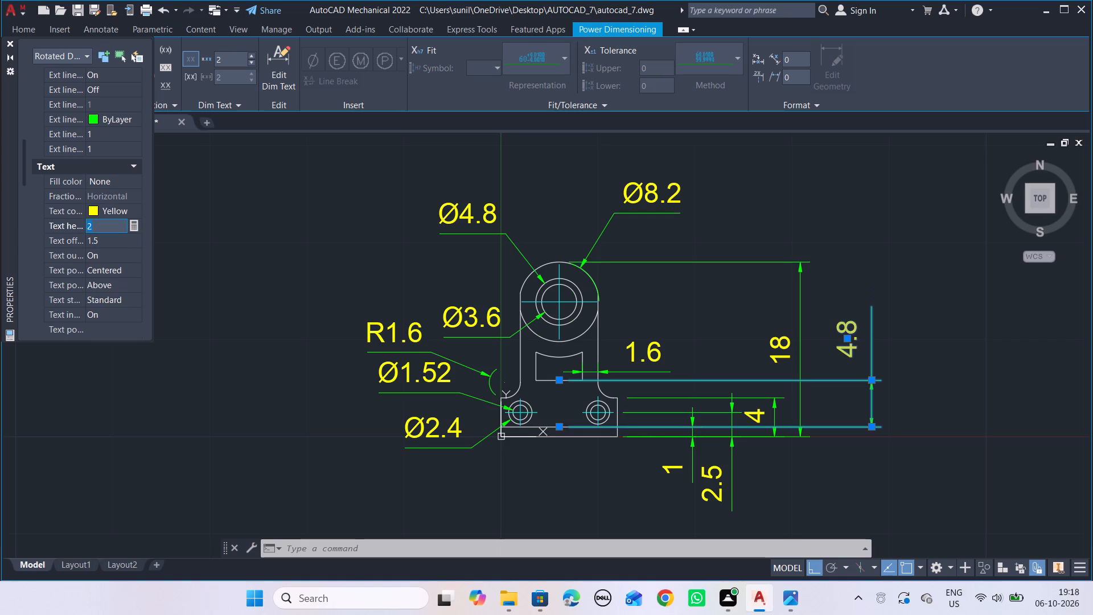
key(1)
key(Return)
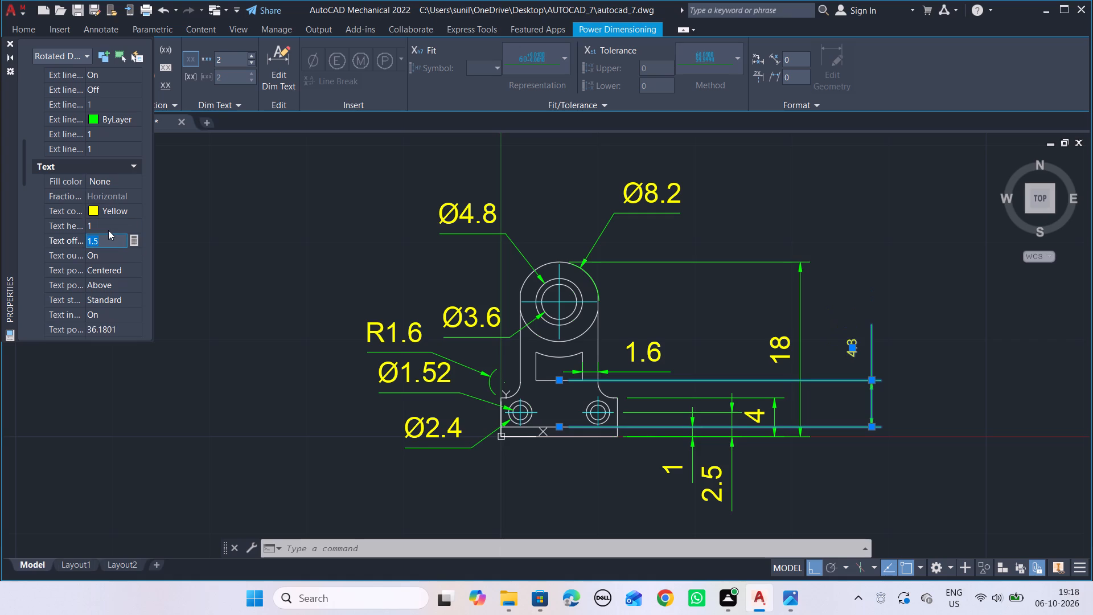
Set the text height of the 4.8 vertical dimension to 1.5 and close its properties.
click(93, 228)
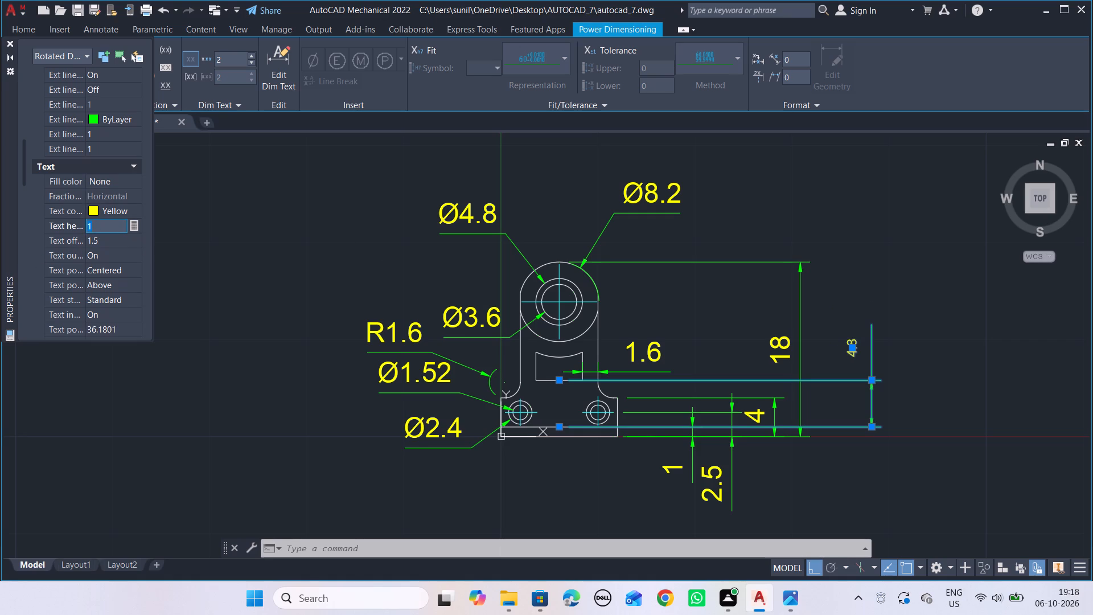
text(1.5)
key(Return)
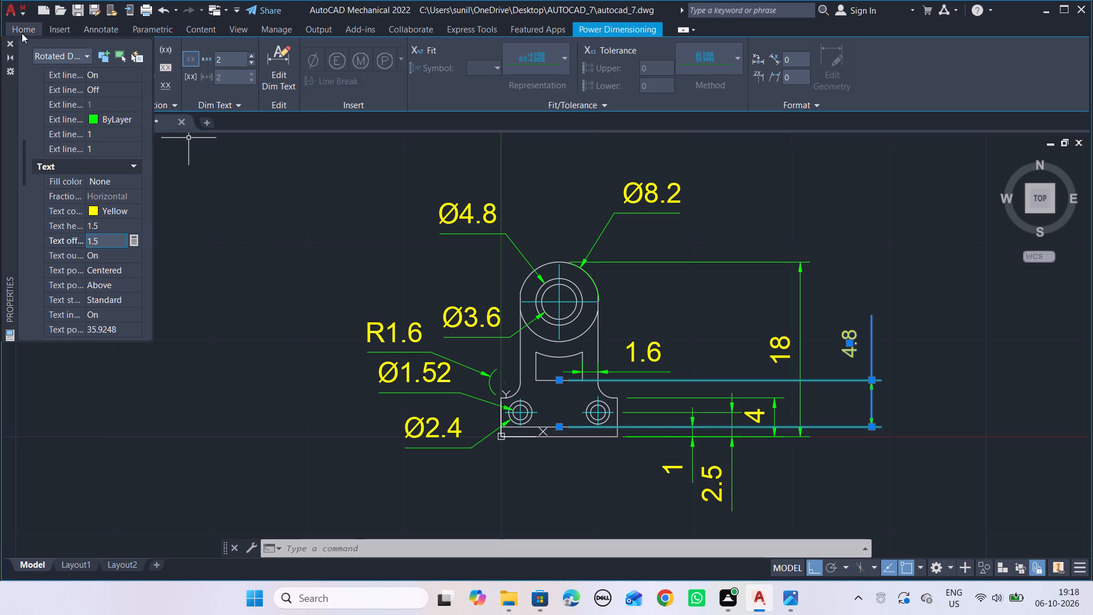
click(10, 42)
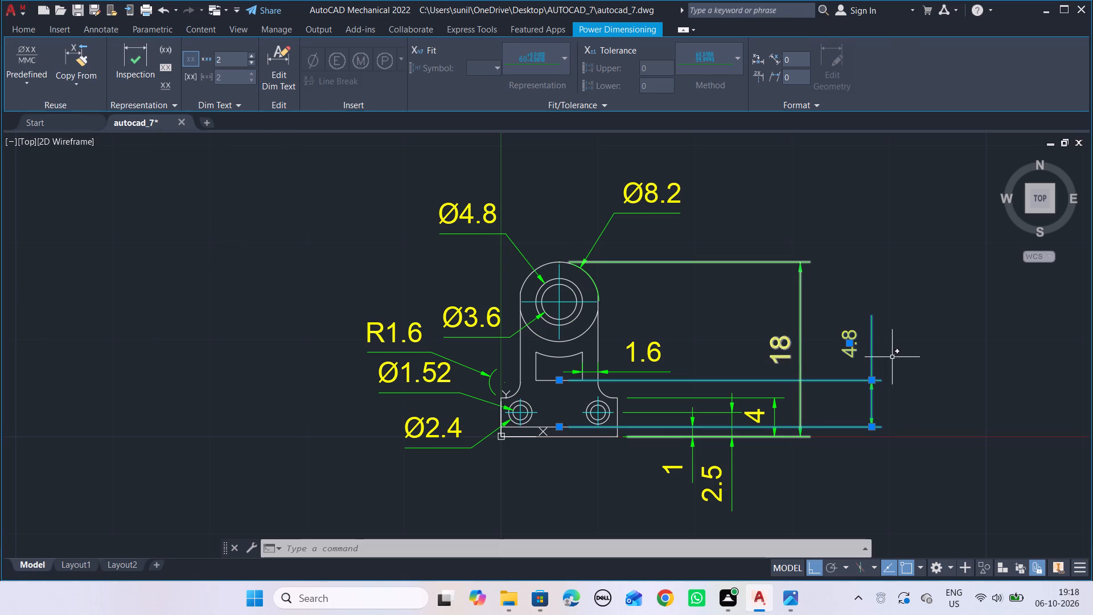
Move the 4.8 vertical dimension inside the bracket, between the cutout's lower edge and the base line, with its text centred along the dimension line.
click(852, 346)
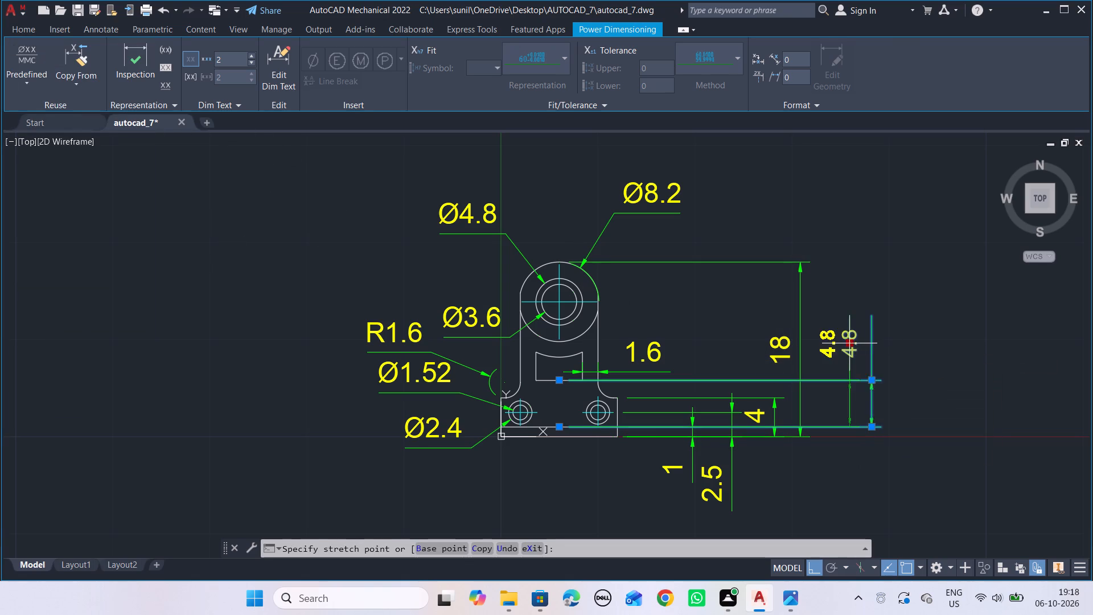
click(856, 406)
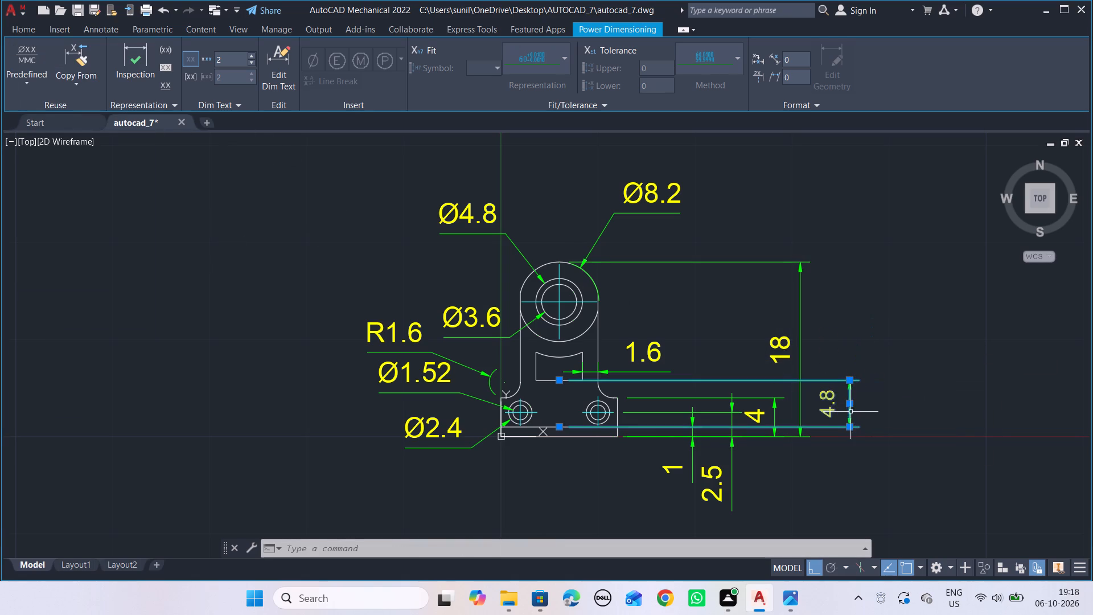
click(851, 405)
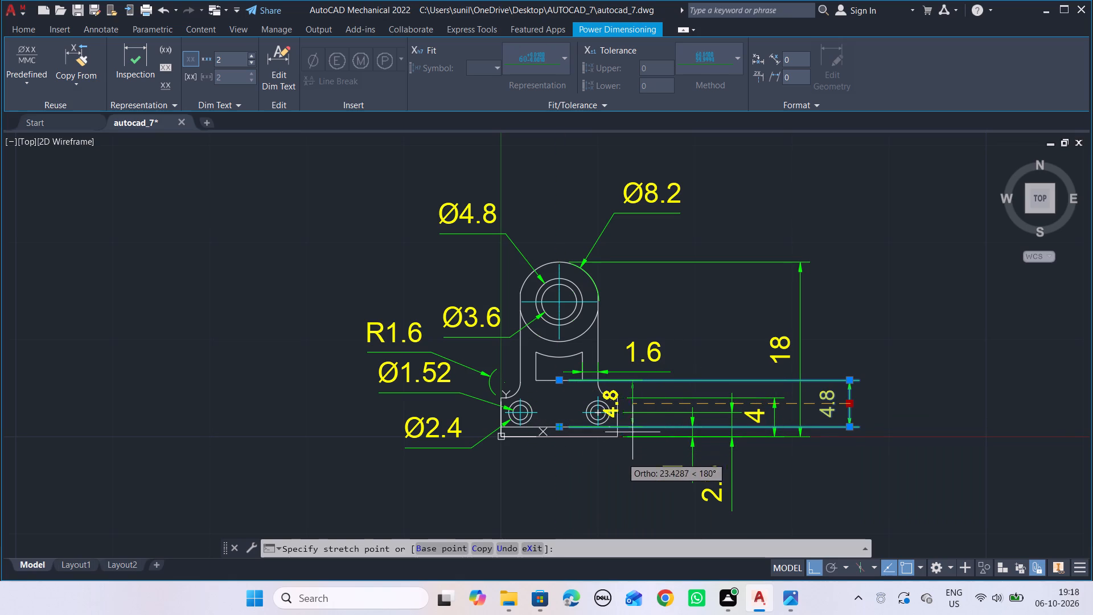
click(567, 478)
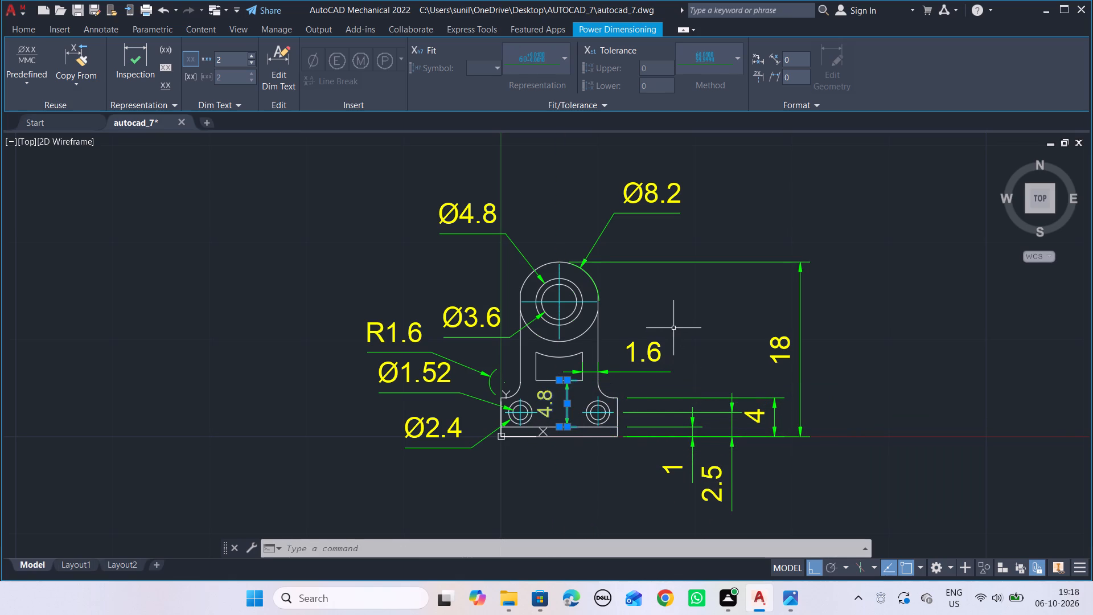
key(Escape)
Shift the 4.8 vertical dimension about 0.55 to the right, keeping it between the two small hole pairs, and deselect it.
scroll(559, 427, up, 3)
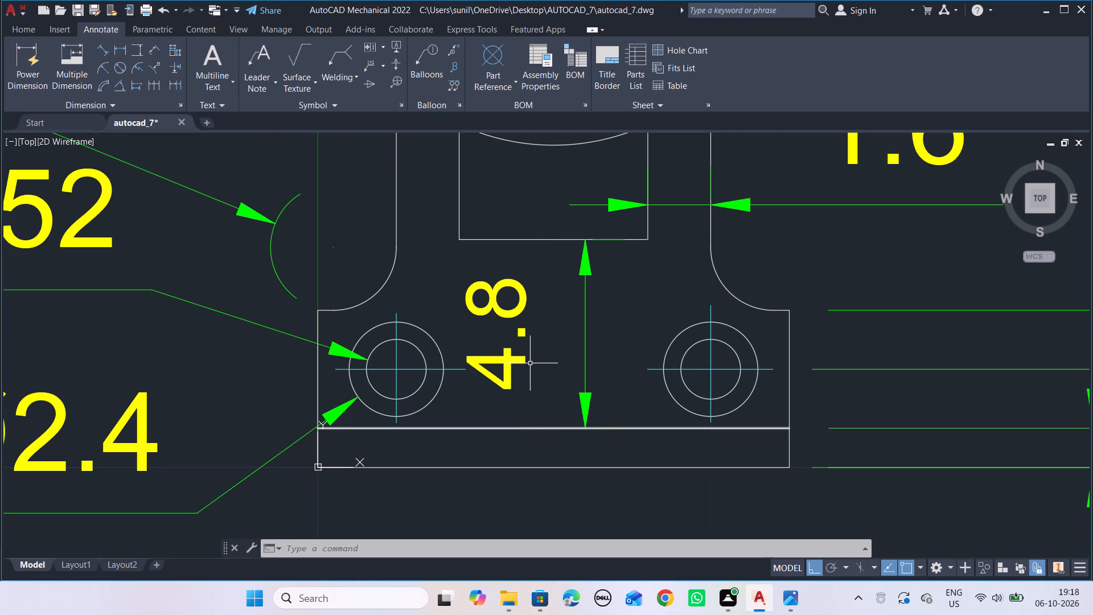
click(523, 331)
click(522, 335)
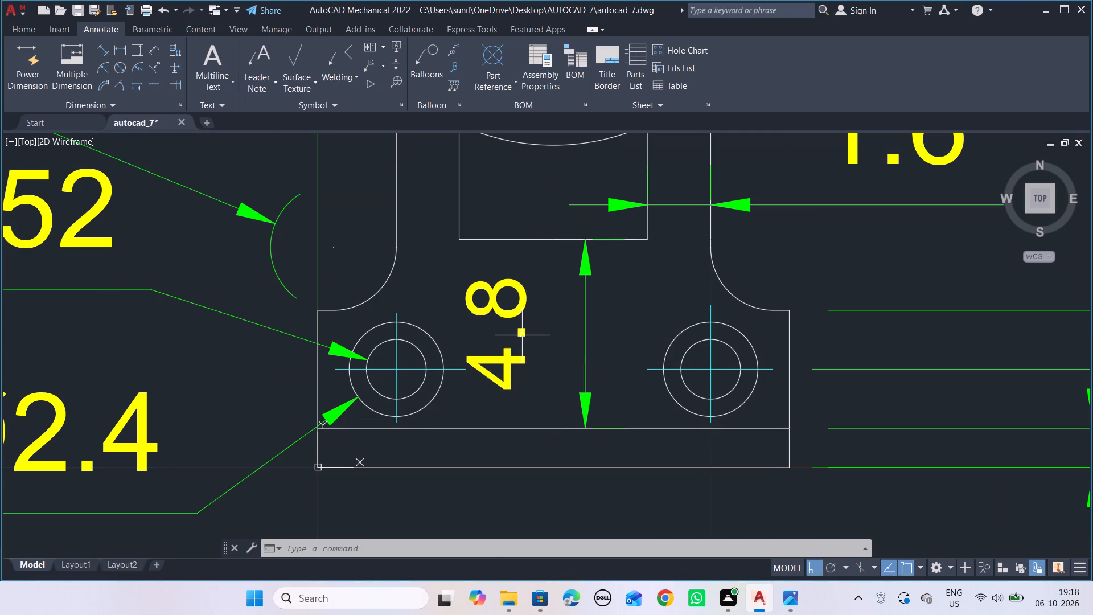
click(522, 333)
click(486, 291)
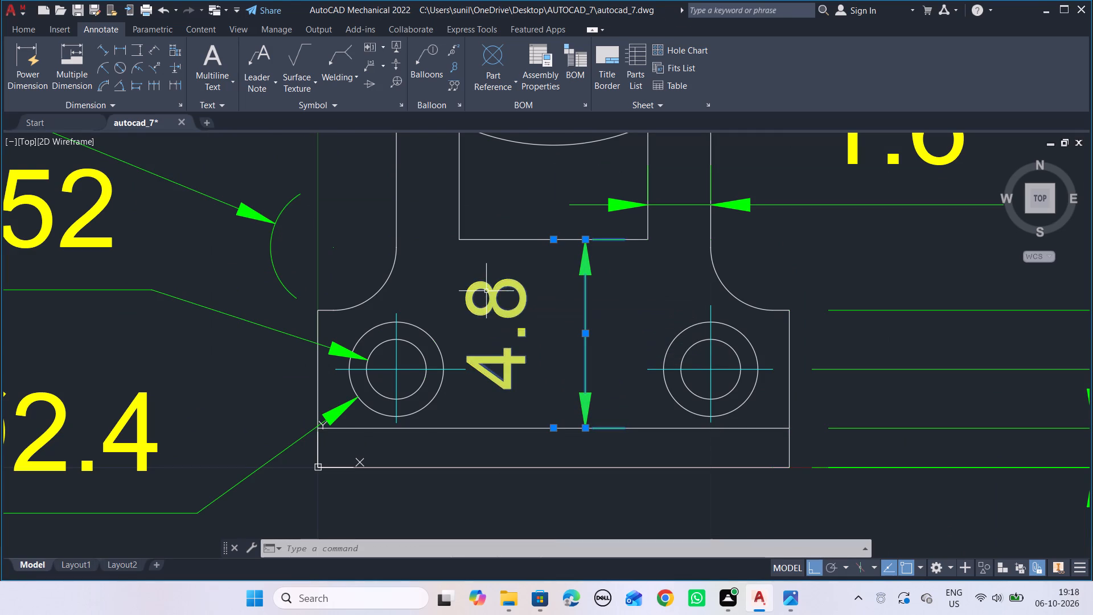
click(585, 333)
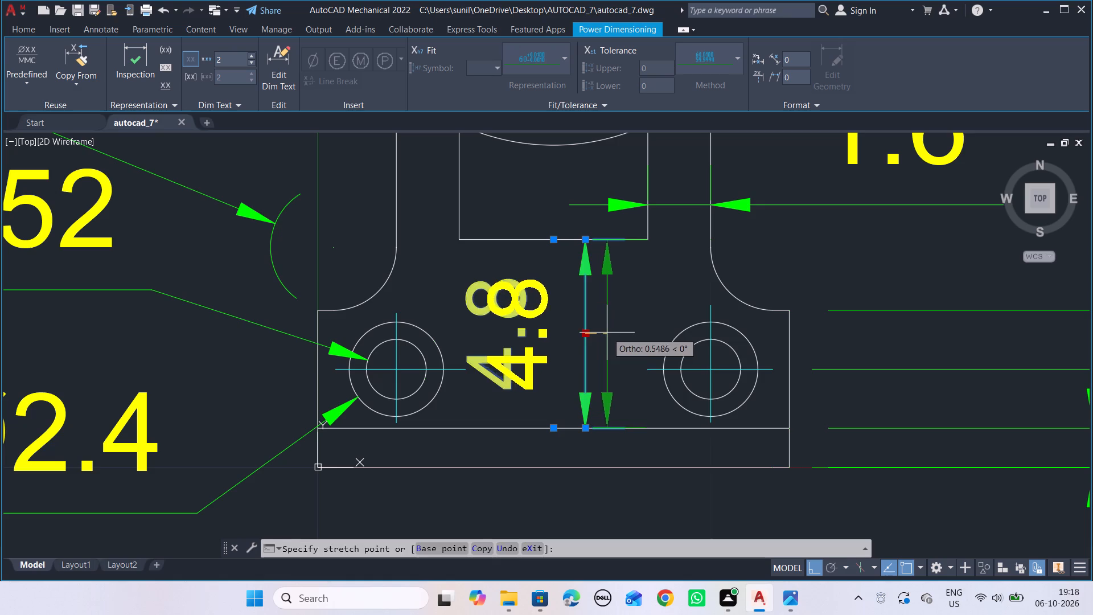
click(607, 333)
key(Escape)
key(Escape)
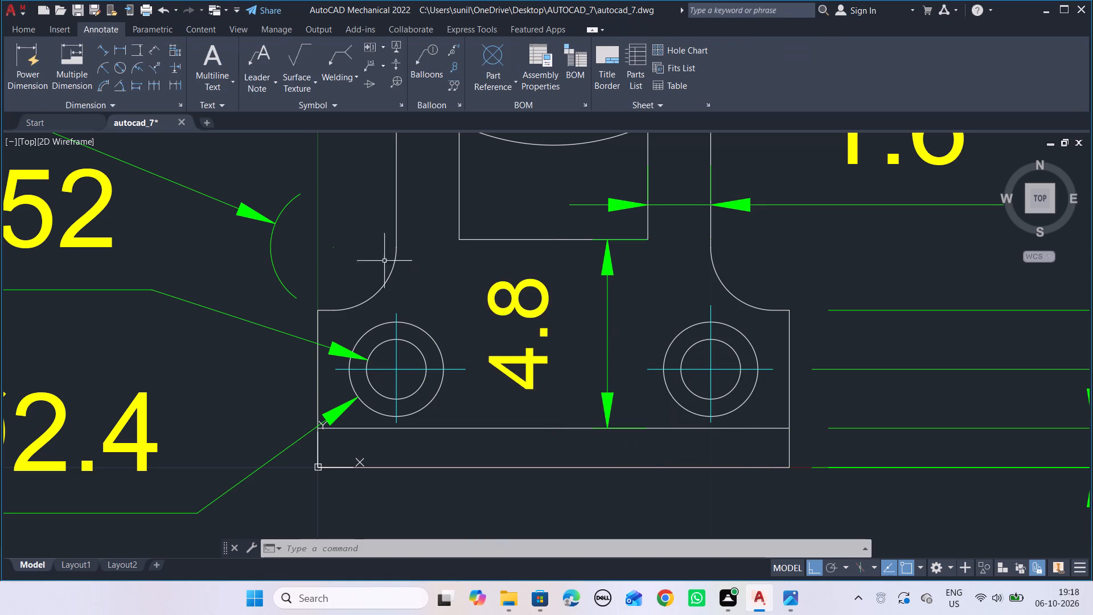
Compare the 4.8 vertical dimension with the reference image AUTOCAD_7.png, and bring up the dimension's editing options back in AutoCAD.
scroll(378, 261, down, 2)
key(alt+Tab)
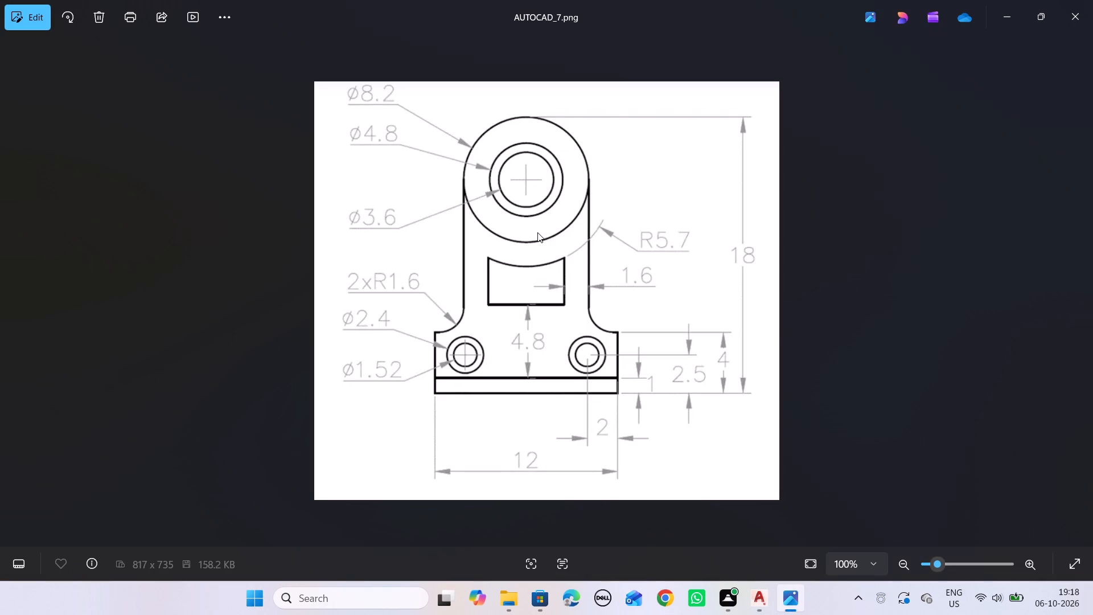
key(alt+Tab)
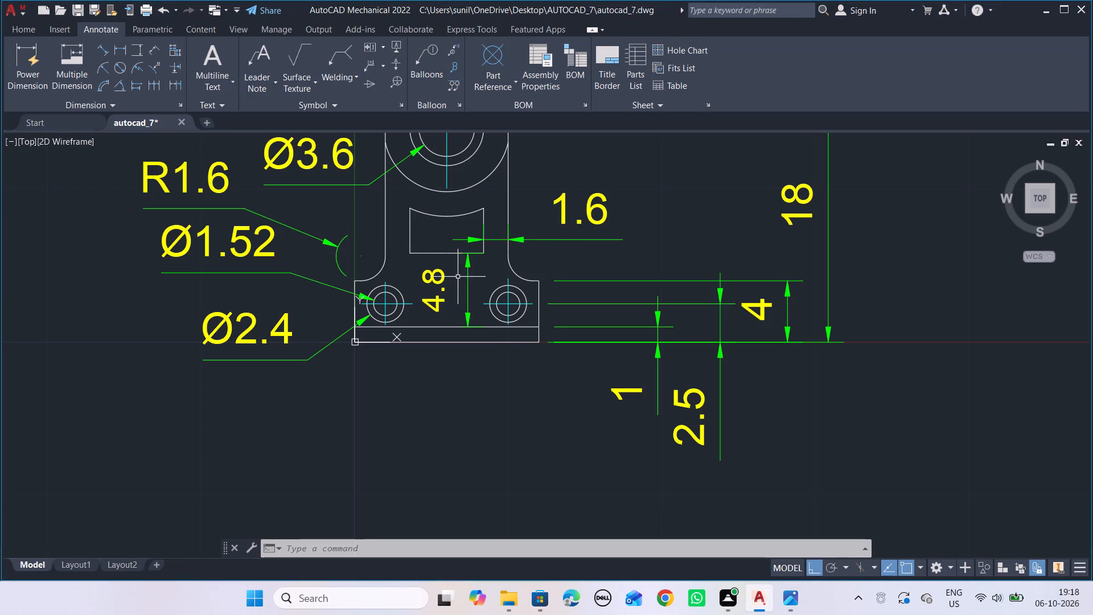
click(443, 289)
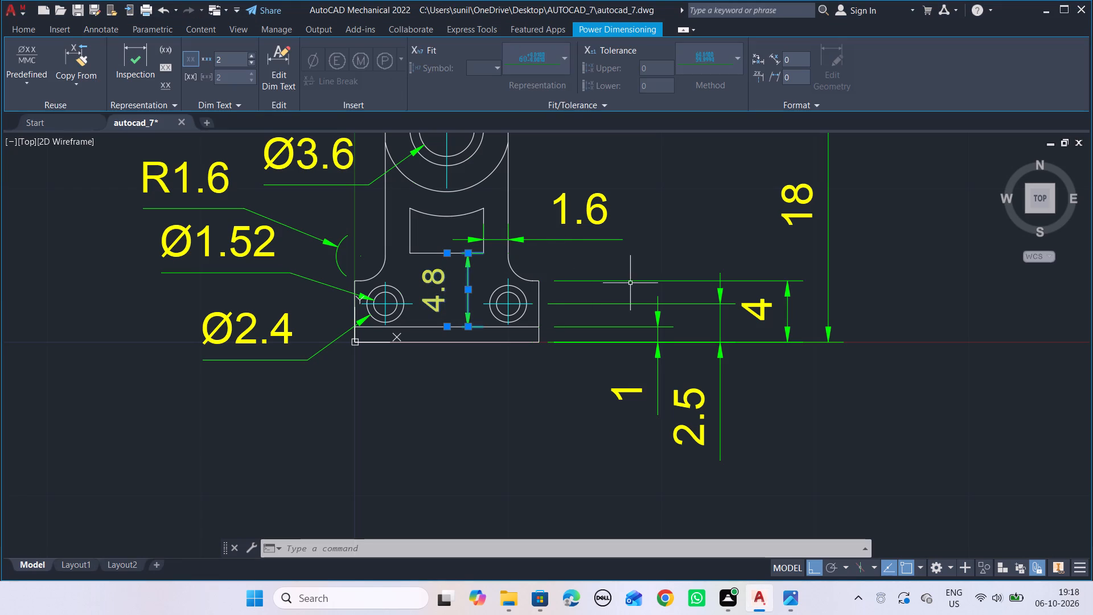
right_click(449, 295)
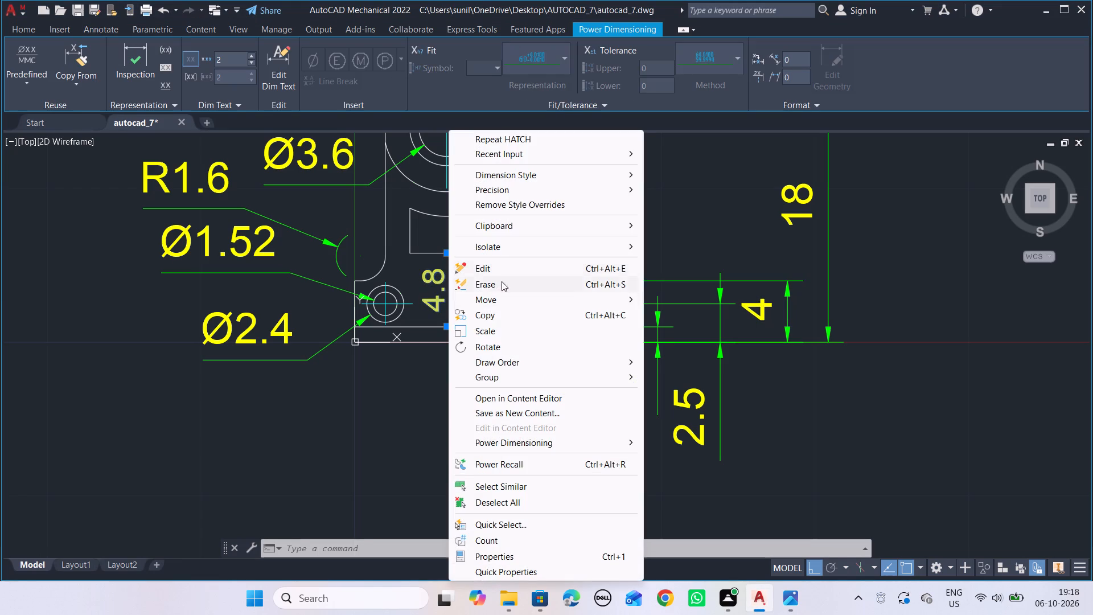
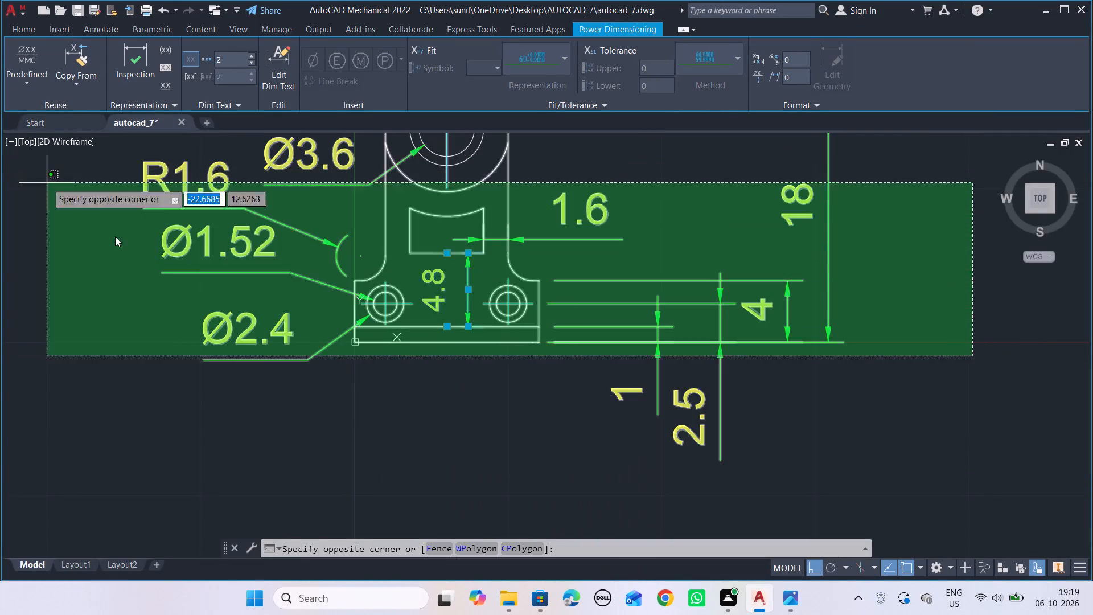
Clear the current selection and check the reference image AUTOCAD_7.png for the dimension of the cutout's arc.
click(387, 505)
key(Escape)
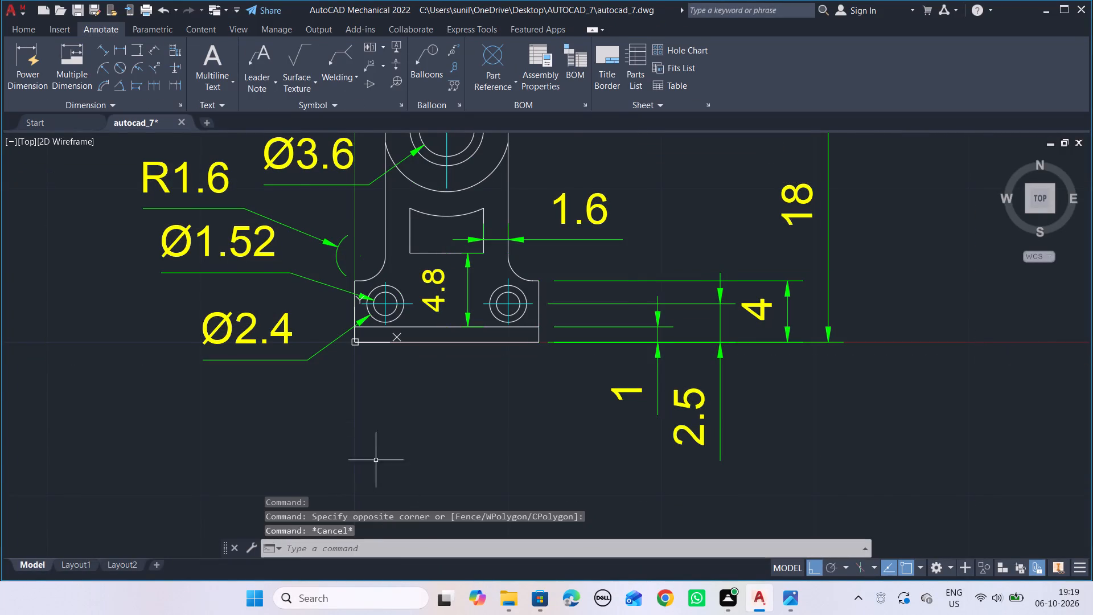
scroll(379, 440, down, 1)
middle_drag(384, 430, 444, 458)
key(alt+Tab)
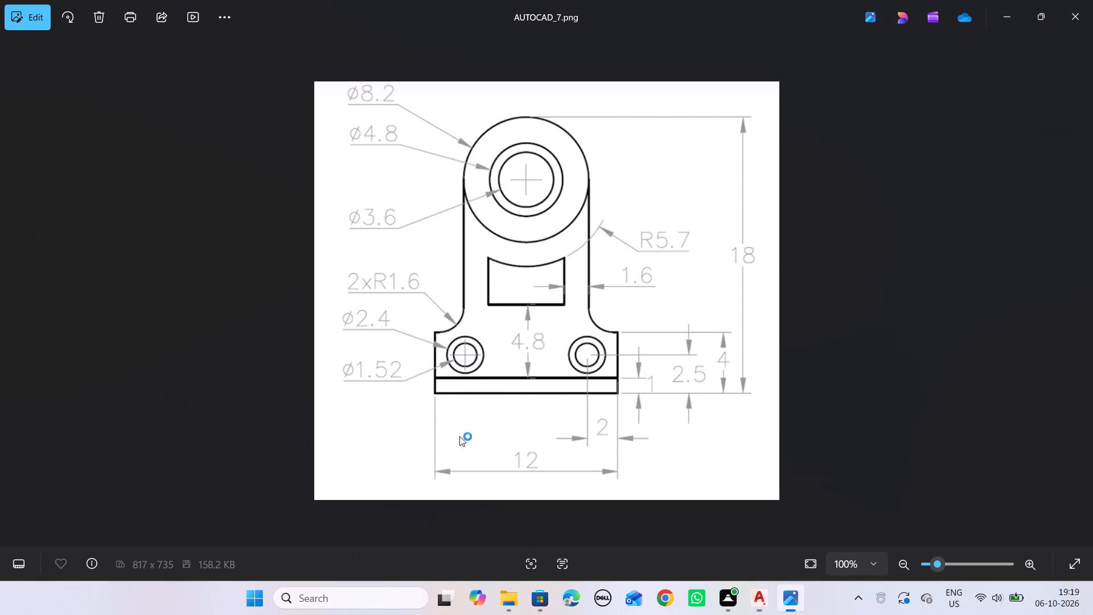
key(alt+Tab)
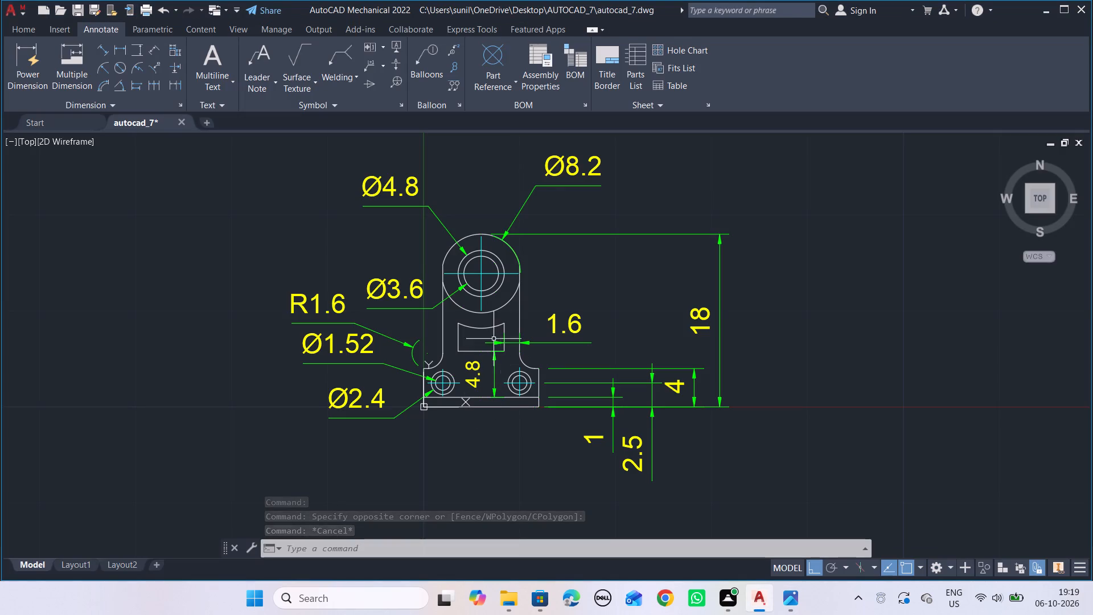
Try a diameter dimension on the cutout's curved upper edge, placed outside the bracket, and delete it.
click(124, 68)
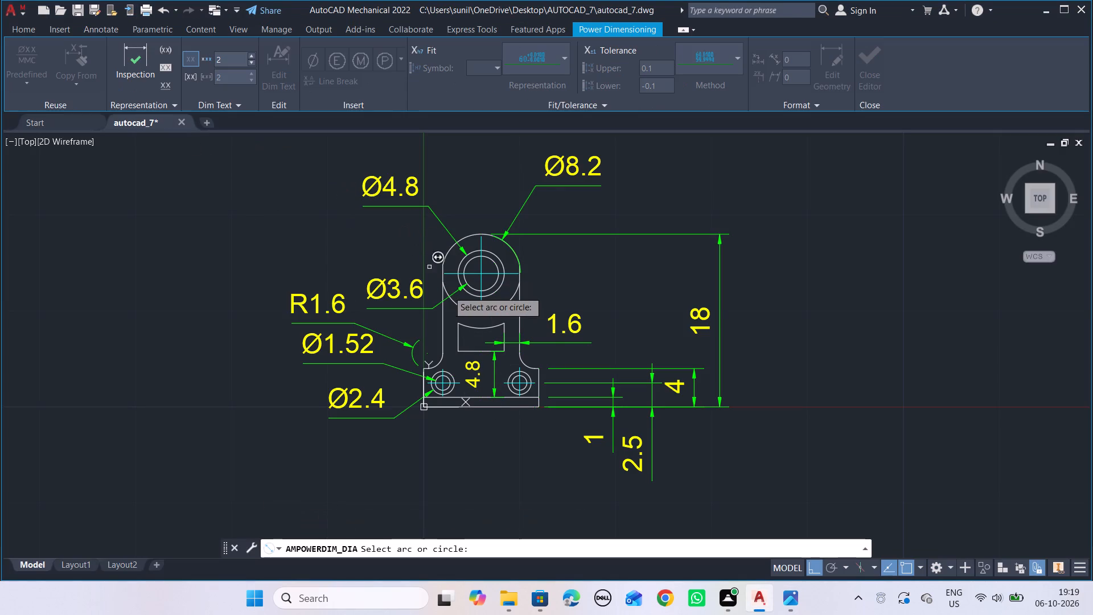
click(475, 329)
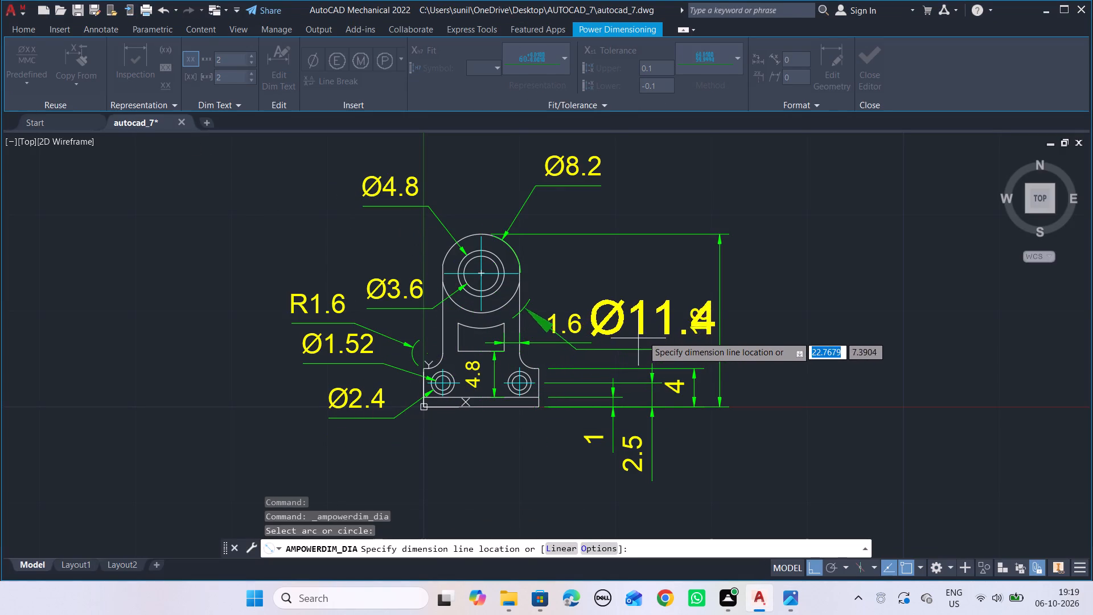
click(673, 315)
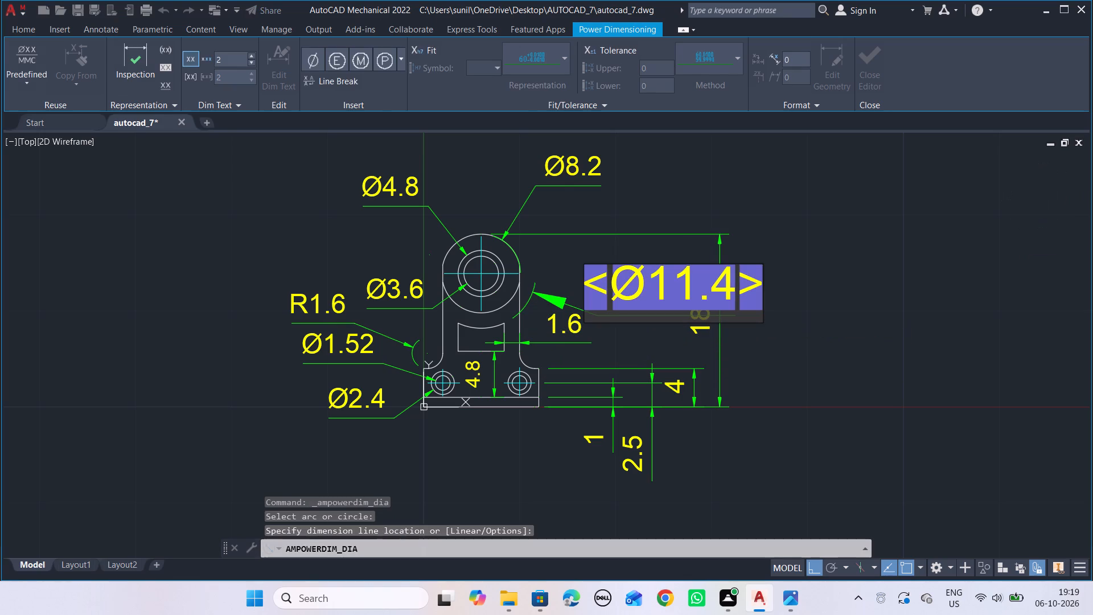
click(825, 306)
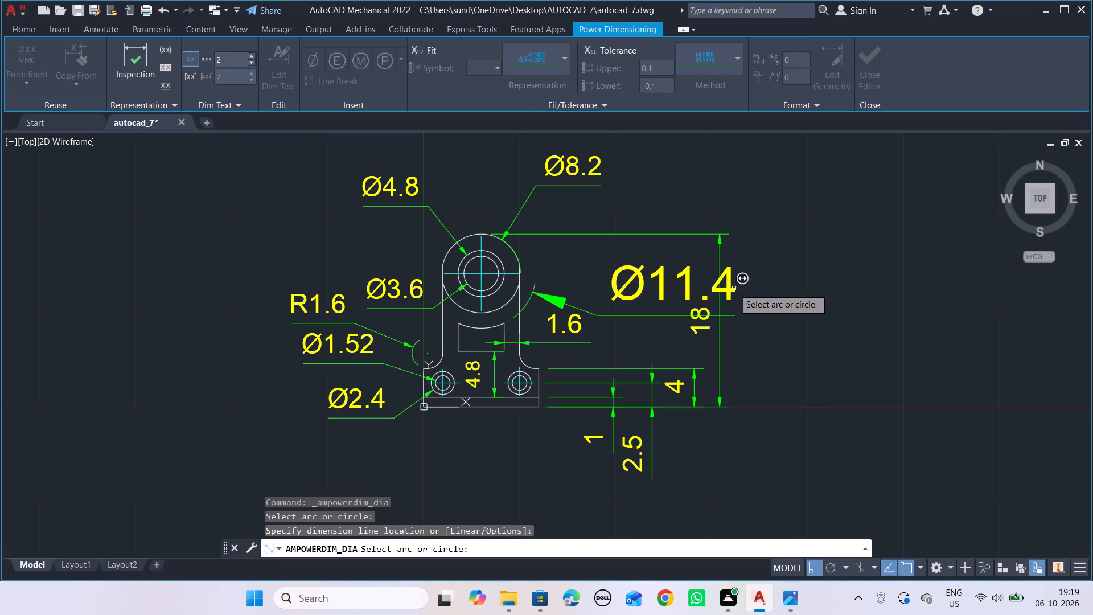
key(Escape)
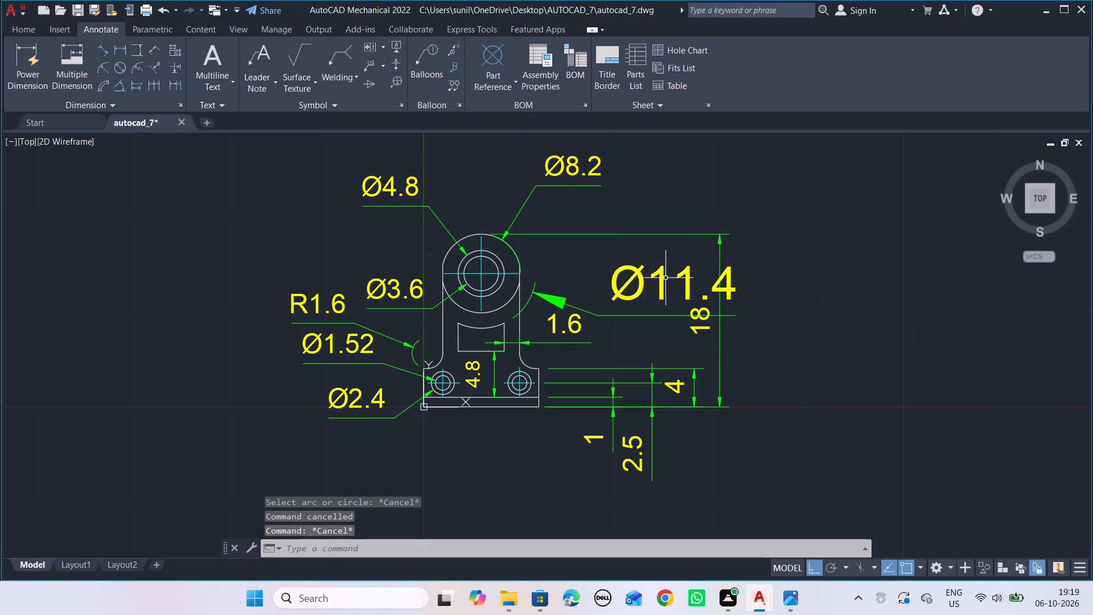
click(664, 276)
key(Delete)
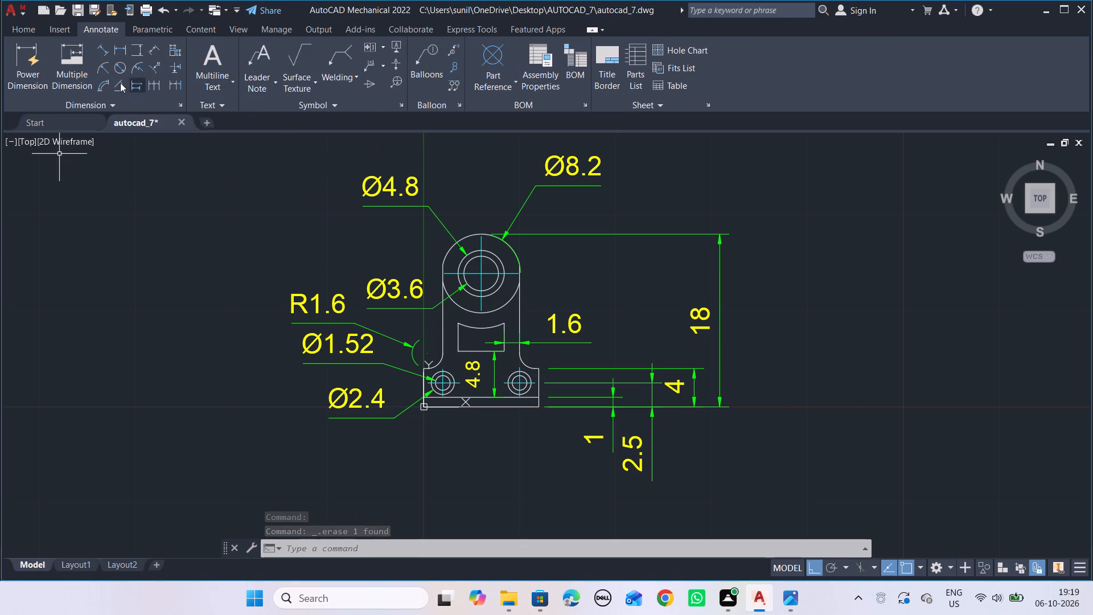
Add an R5.7 radius dimension to the cutout's curved upper edge, with its text outside the bracket above the 1.6 dimension.
click(104, 69)
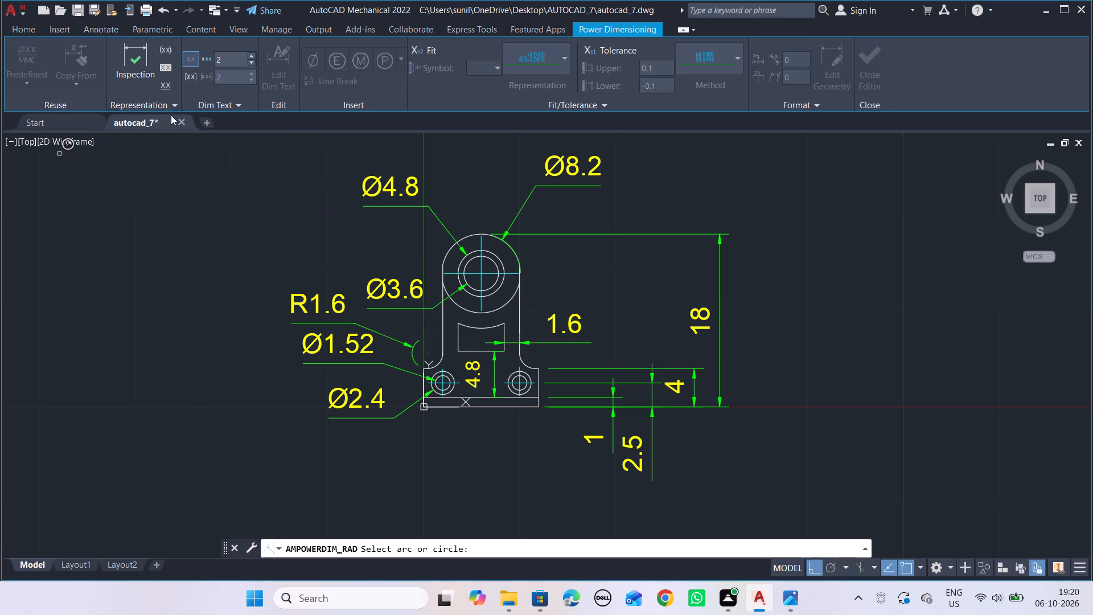
click(488, 328)
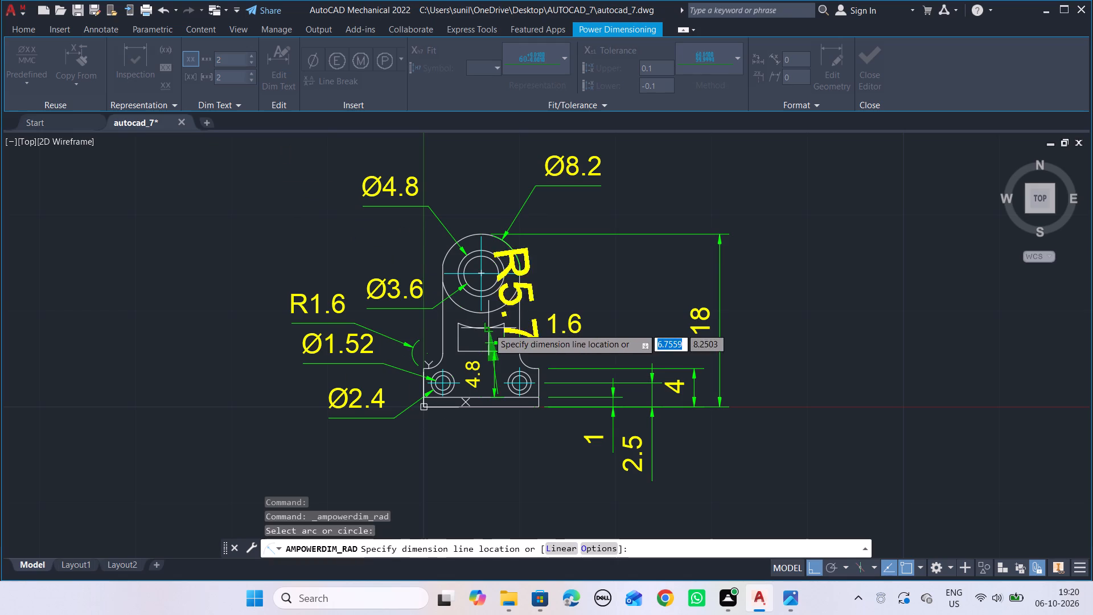
click(654, 307)
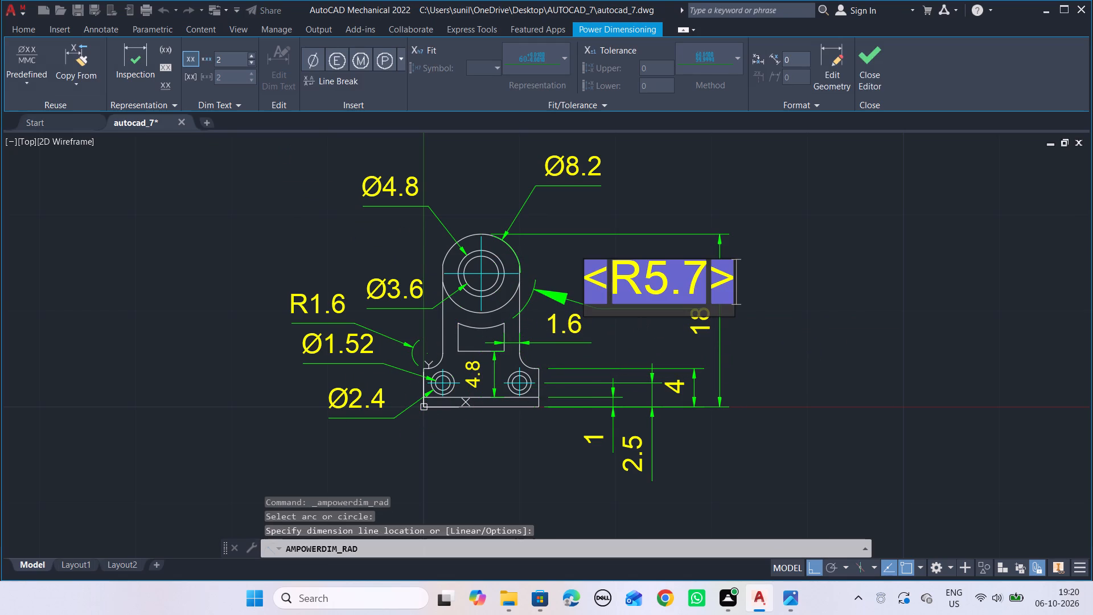
click(631, 333)
key(Escape)
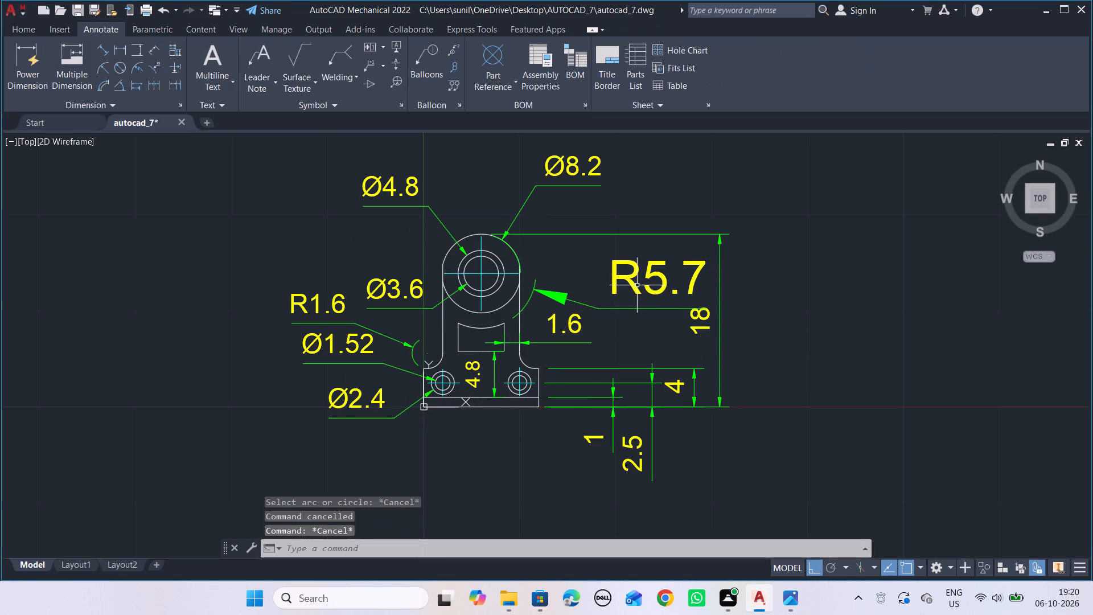
Open the properties of the R5.7 radius dimension.
click(634, 282)
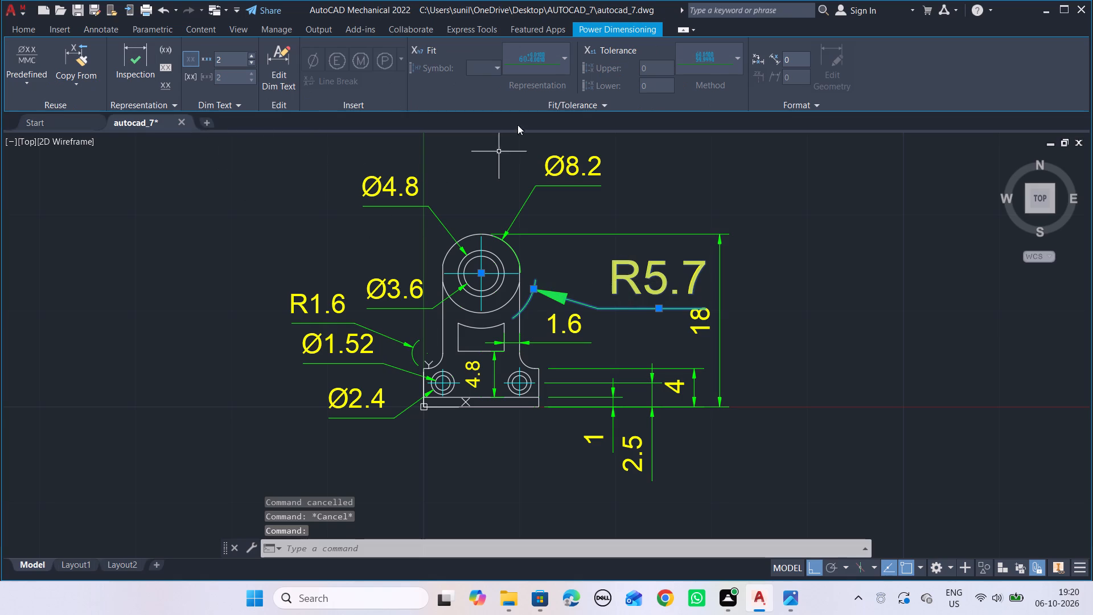
right_click(626, 158)
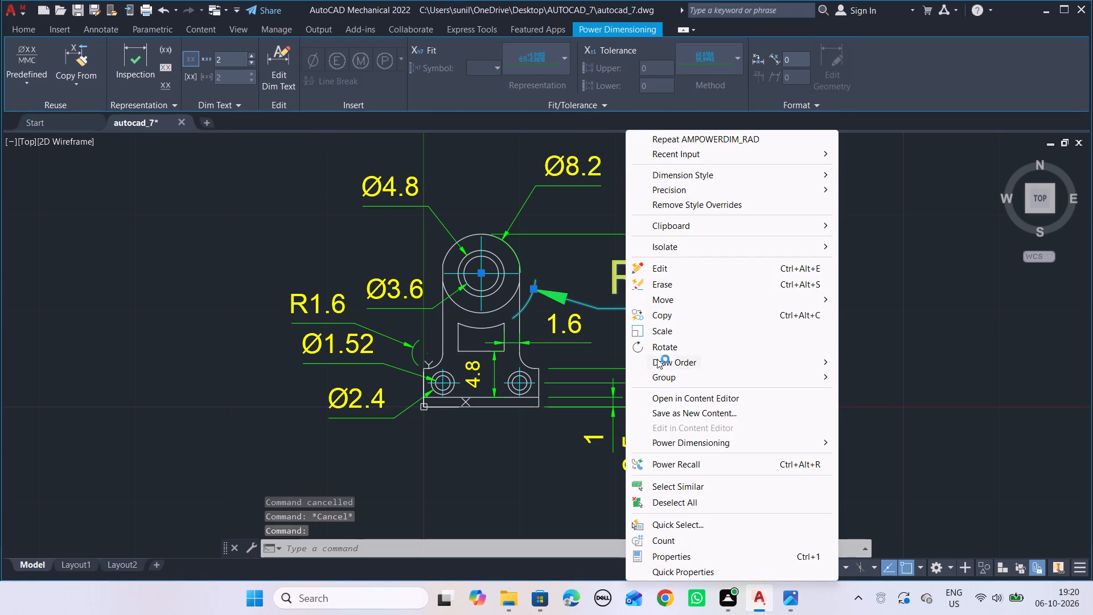
click(680, 550)
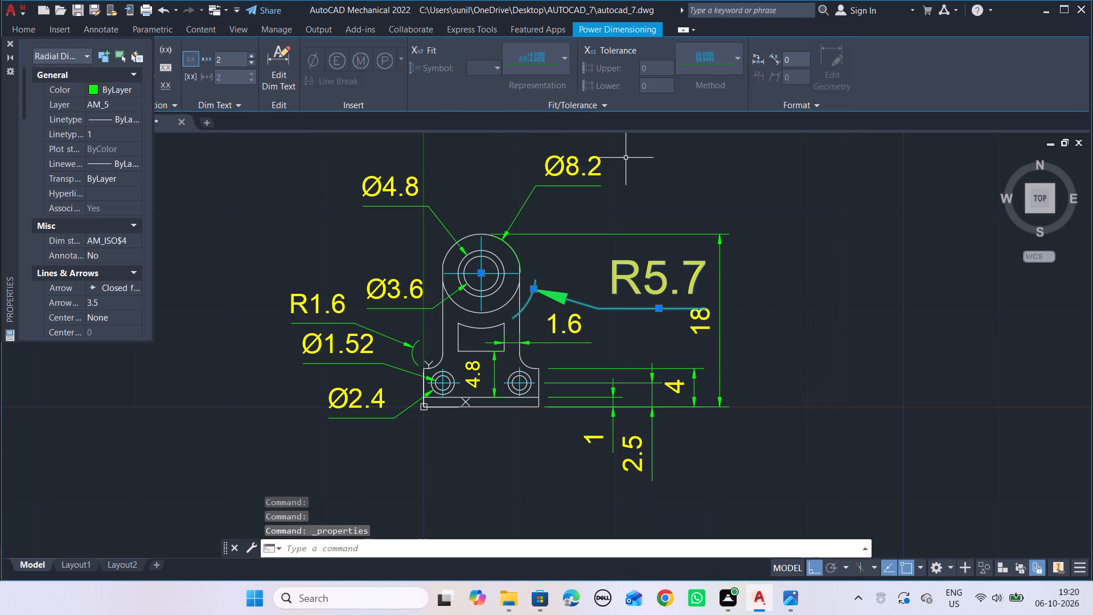
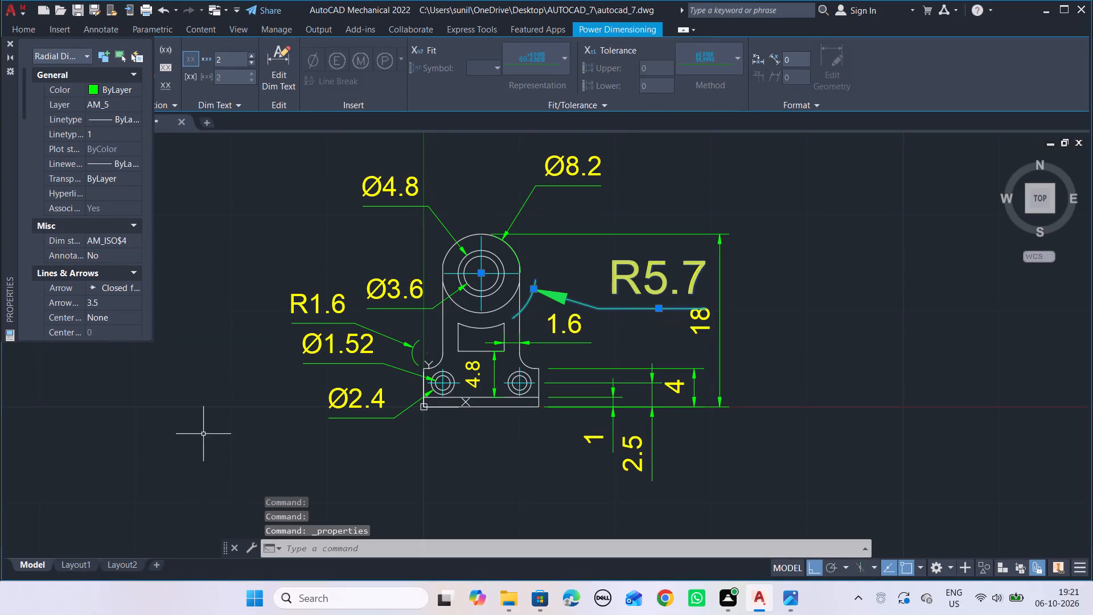
Set the R5.7 radius dimension's arrow size to 1.5 and text height to 2, and close its properties.
click(114, 306)
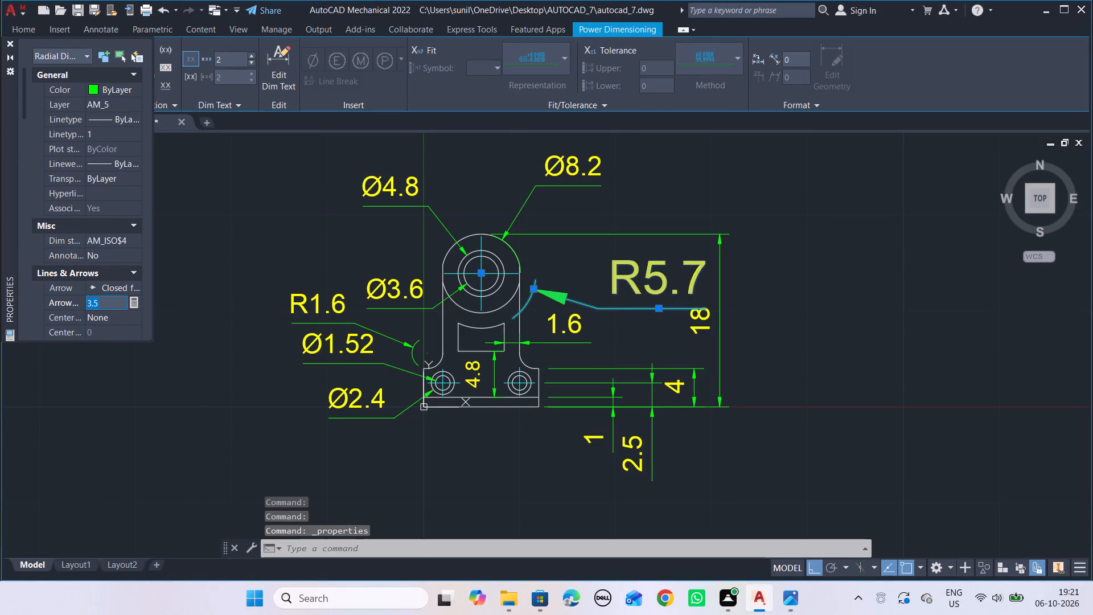
text(1.5)
key(Return)
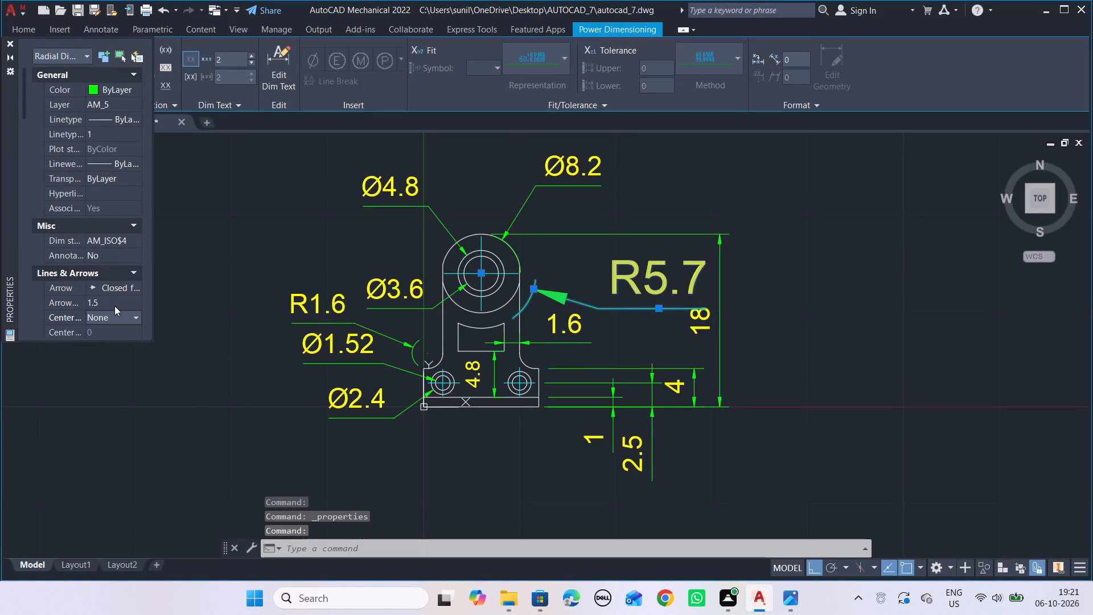
scroll(96, 284, down, 2)
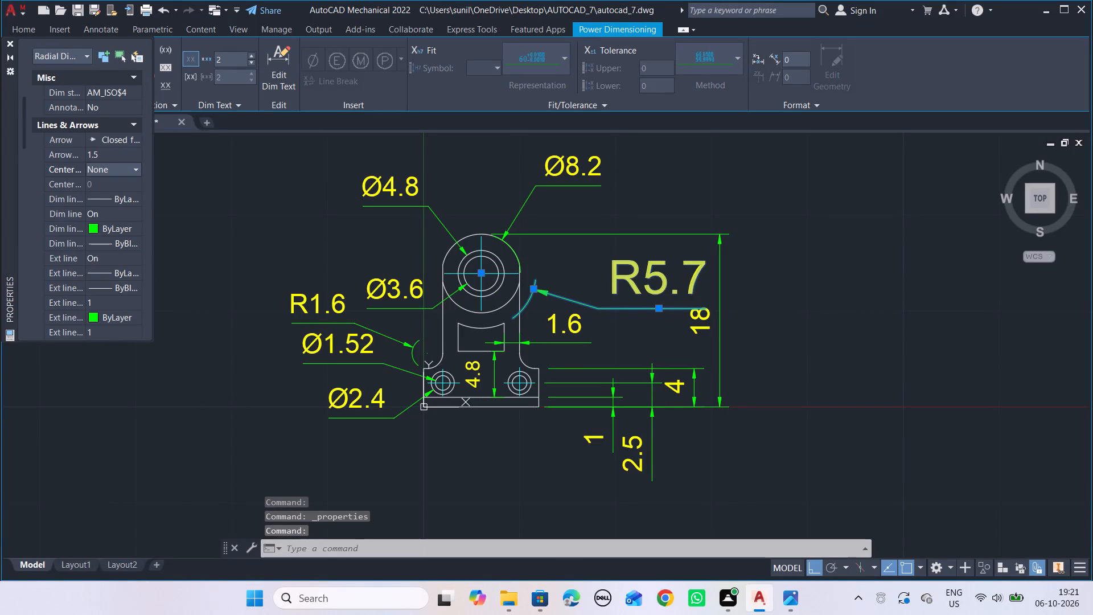
scroll(74, 206, down, 3)
click(109, 219)
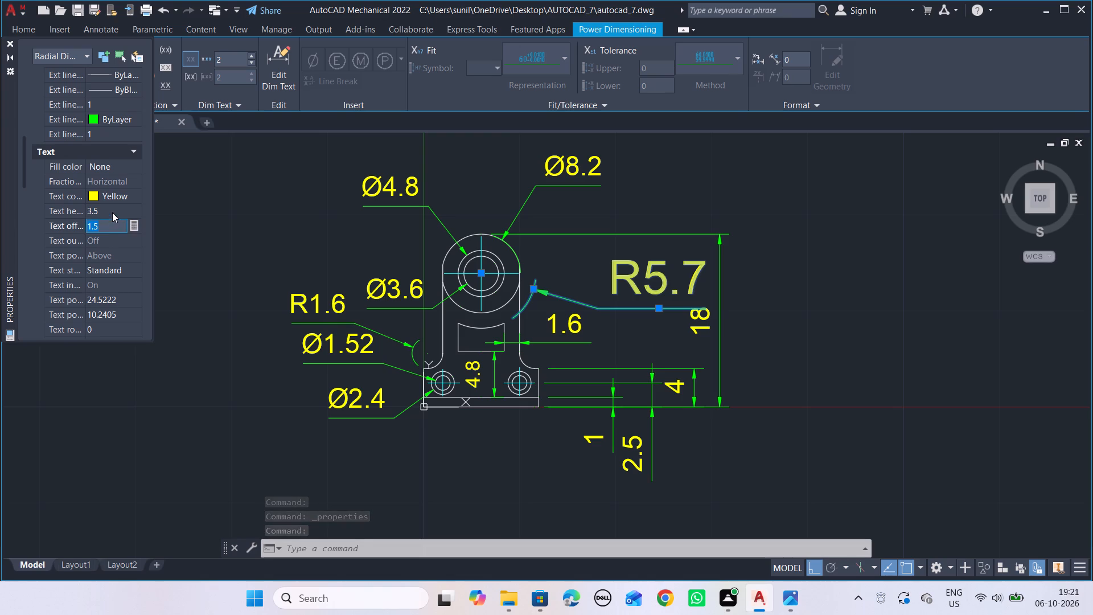
click(112, 212)
key(2)
key(Return)
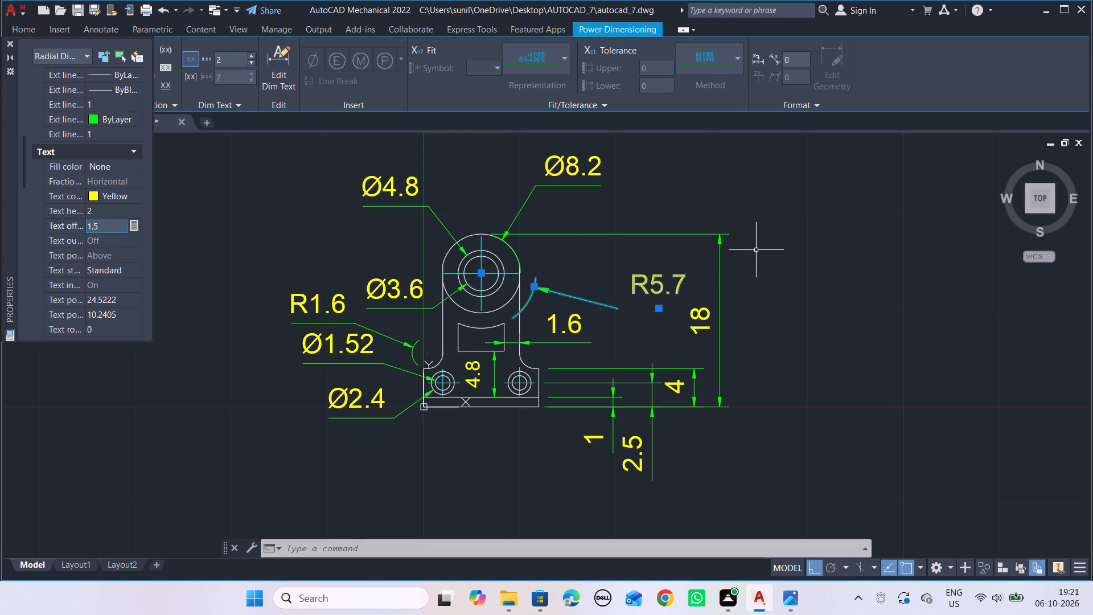
click(755, 197)
key(Escape)
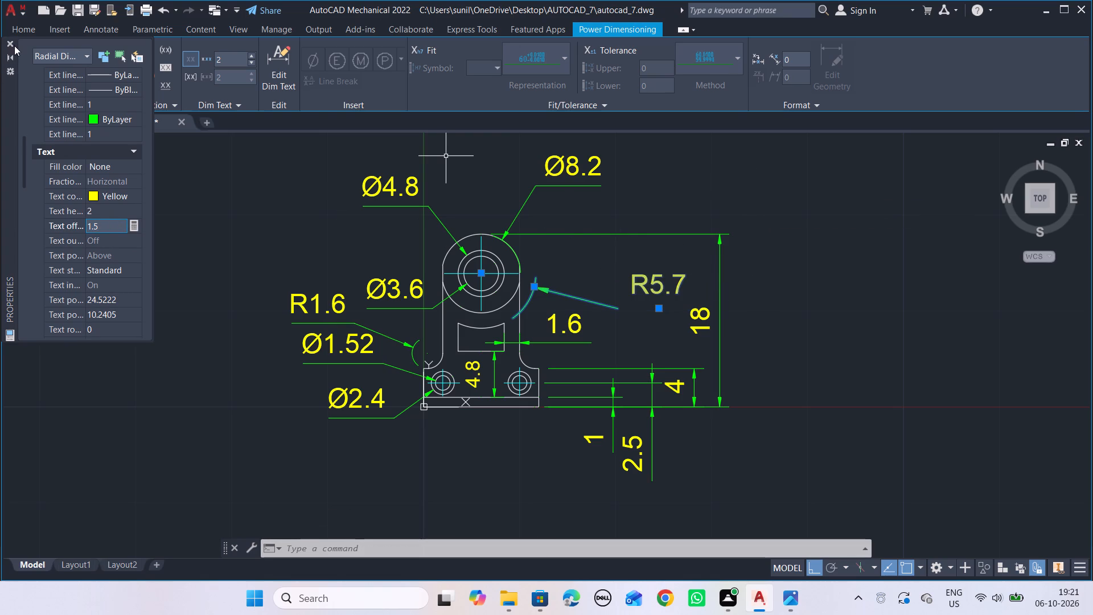
click(10, 43)
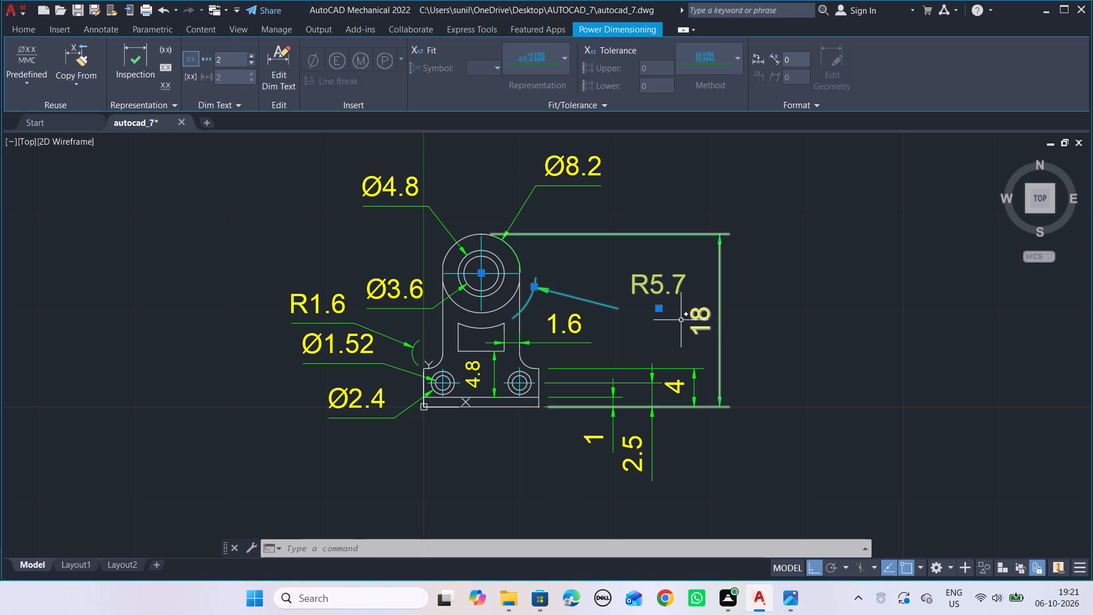
Move the R5.7 dimension text horizontally closer to the bracket, keeping it above the 1.6 dimension.
click(660, 309)
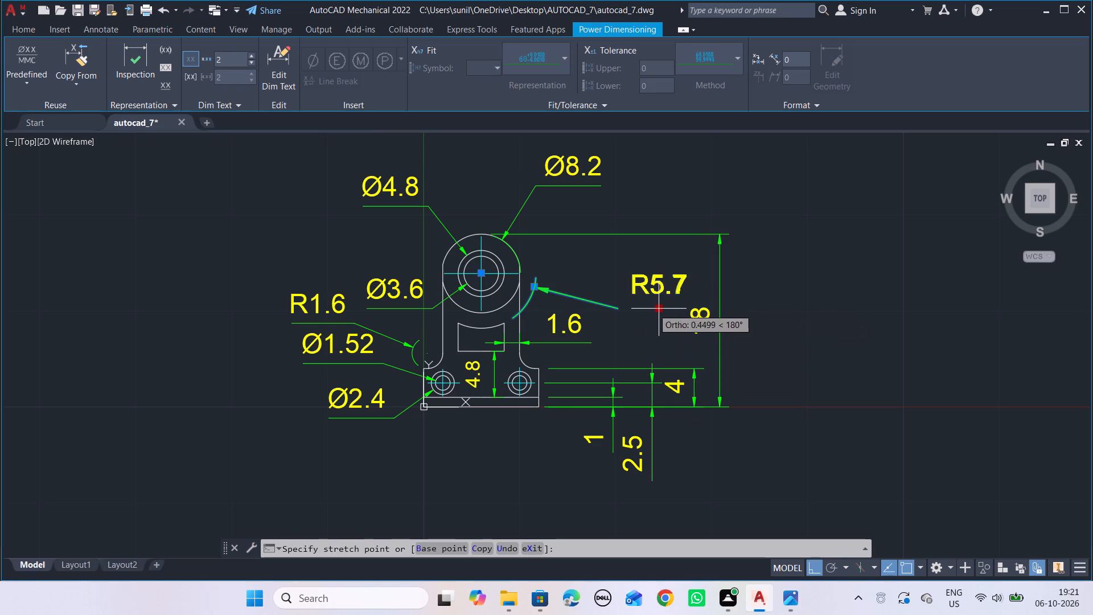
click(617, 299)
key(Escape)
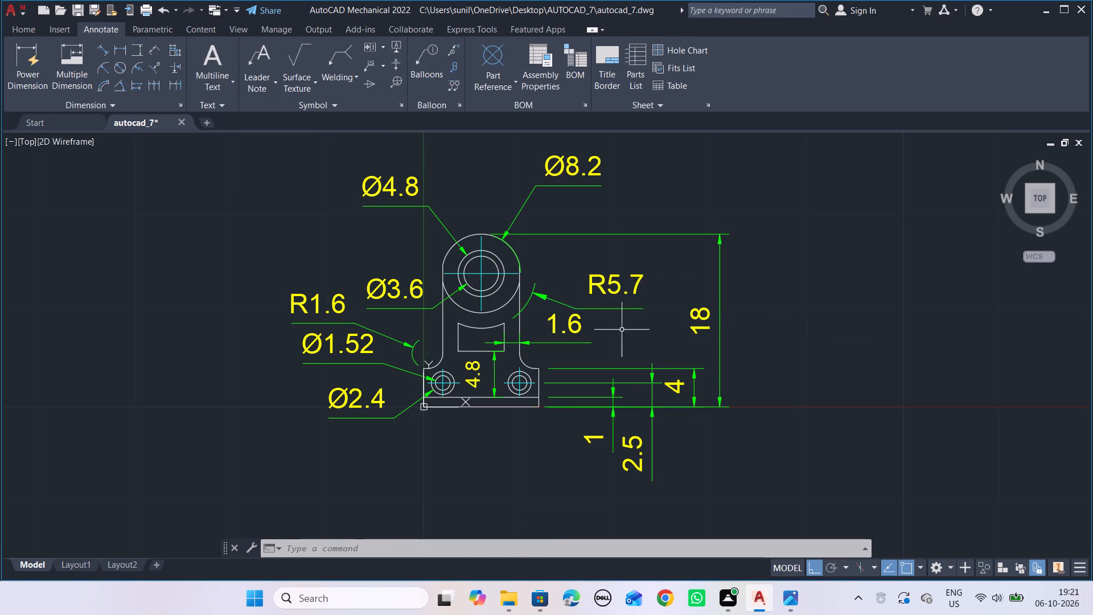
Shift the 1.6 dimension slightly down, away from the R5.7 dimension, to the level of the cutout's lower edge.
click(580, 329)
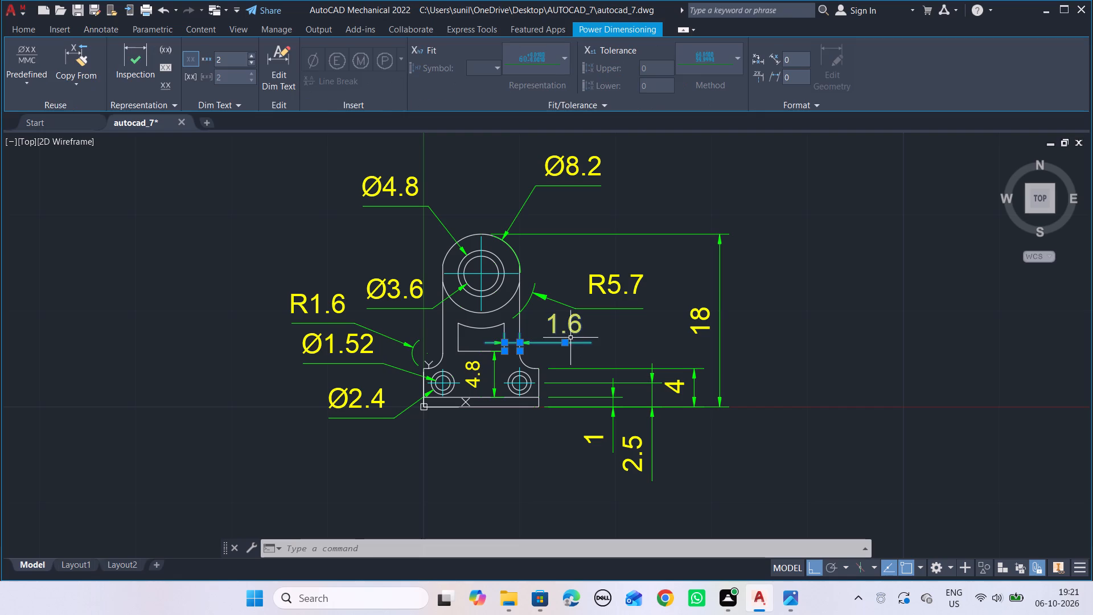
click(568, 341)
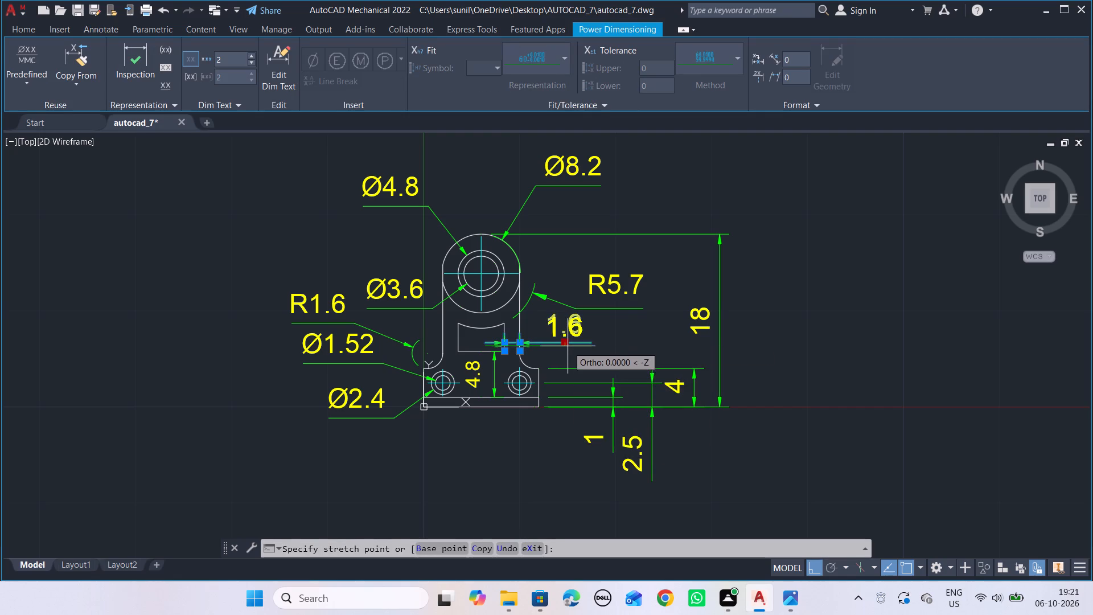
click(567, 348)
key(Escape)
key(Escape)
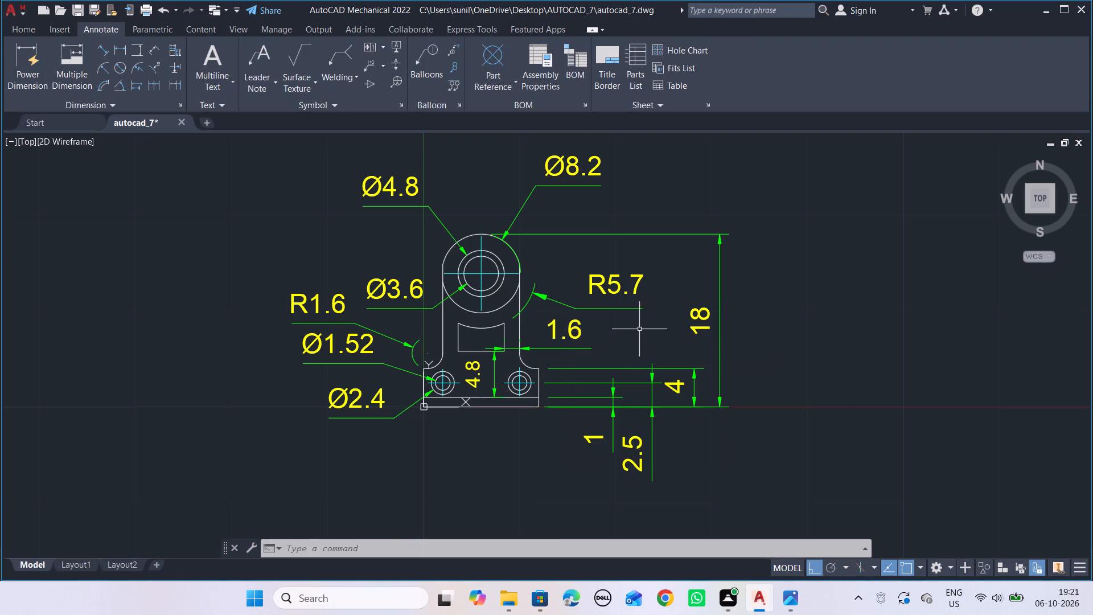
scroll(623, 318, up, 1)
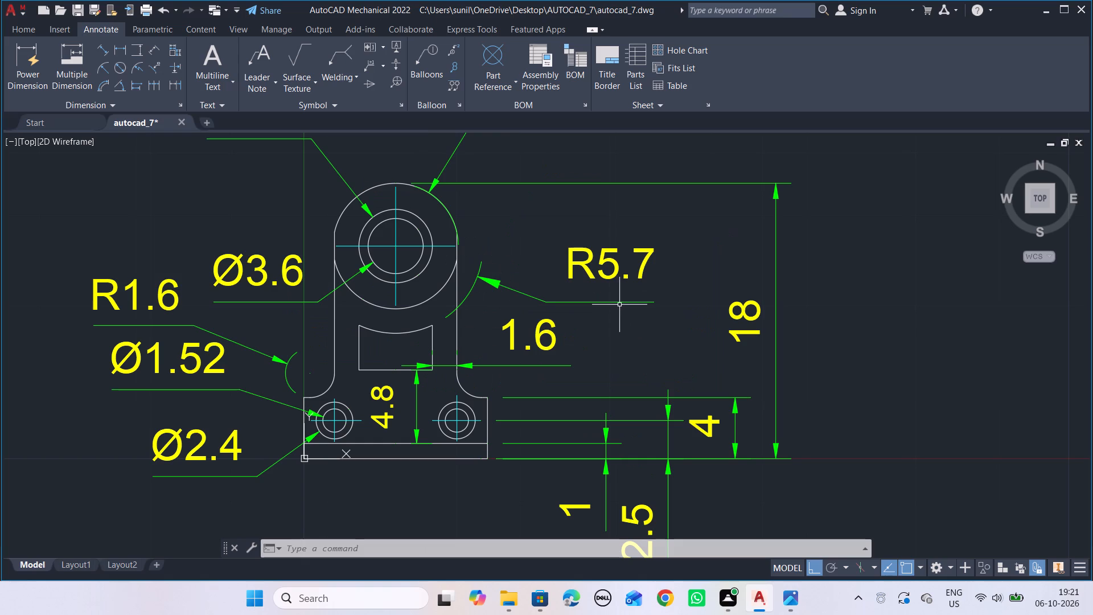
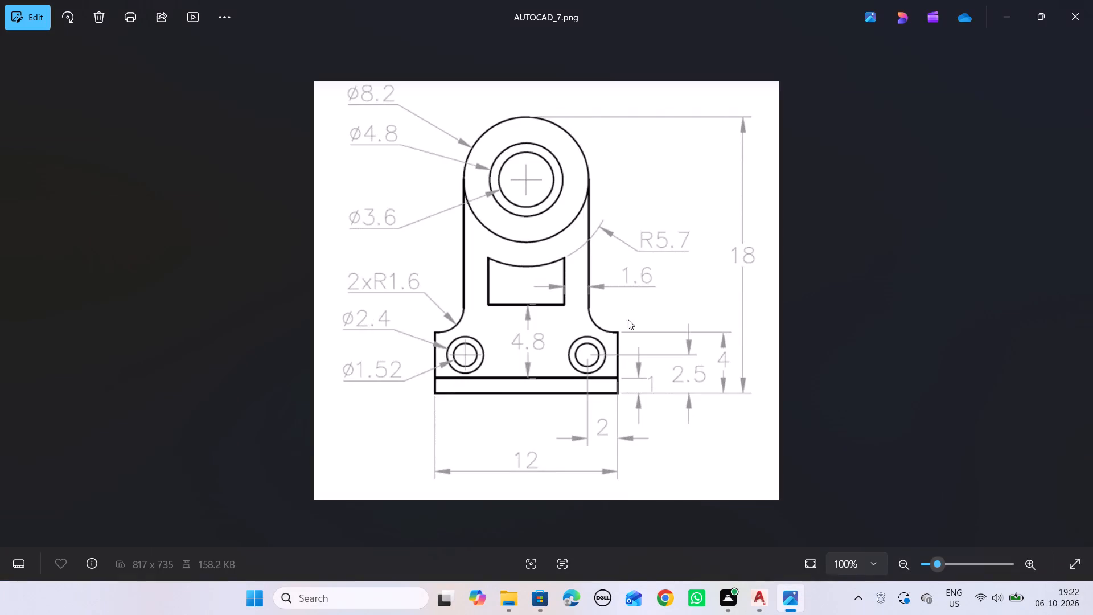
Switch to AutoCAD Mechanical and check the bracket's dimensions and their placement against the AUTOCAD_7.png reference.
key(alt+Tab)
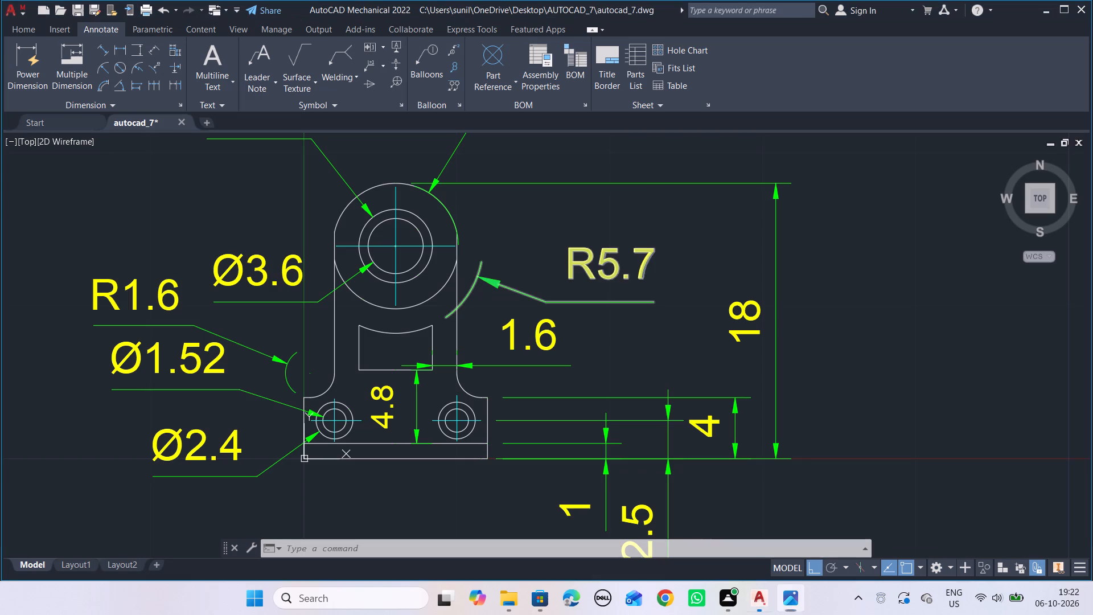
scroll(515, 309, up, 2)
scroll(504, 320, down, 4)
scroll(517, 307, up, 1)
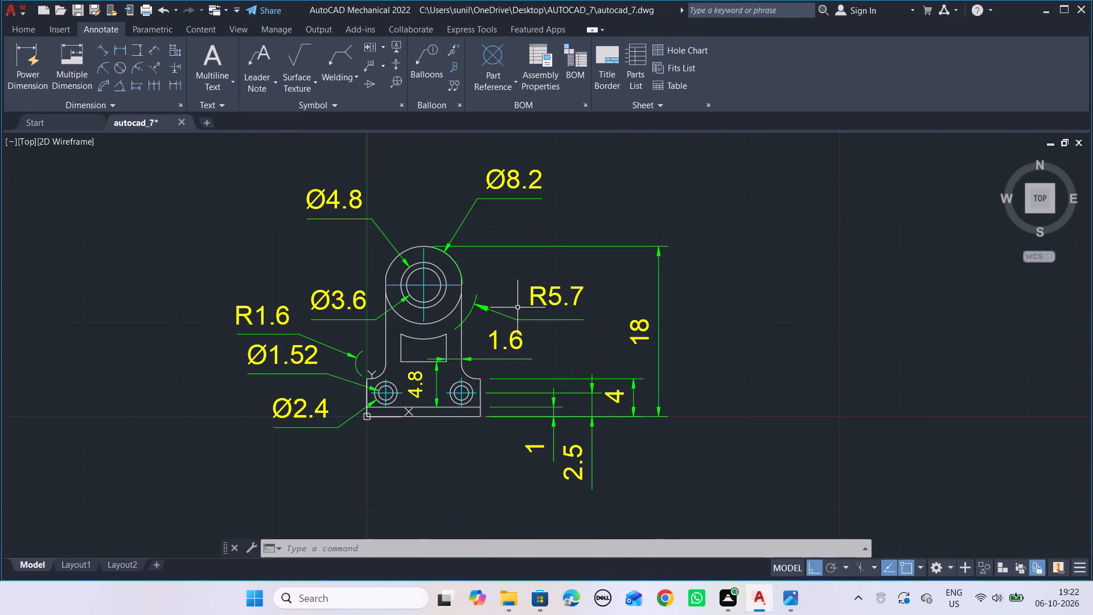
key(alt+Tab)
alt+click(221, 310)
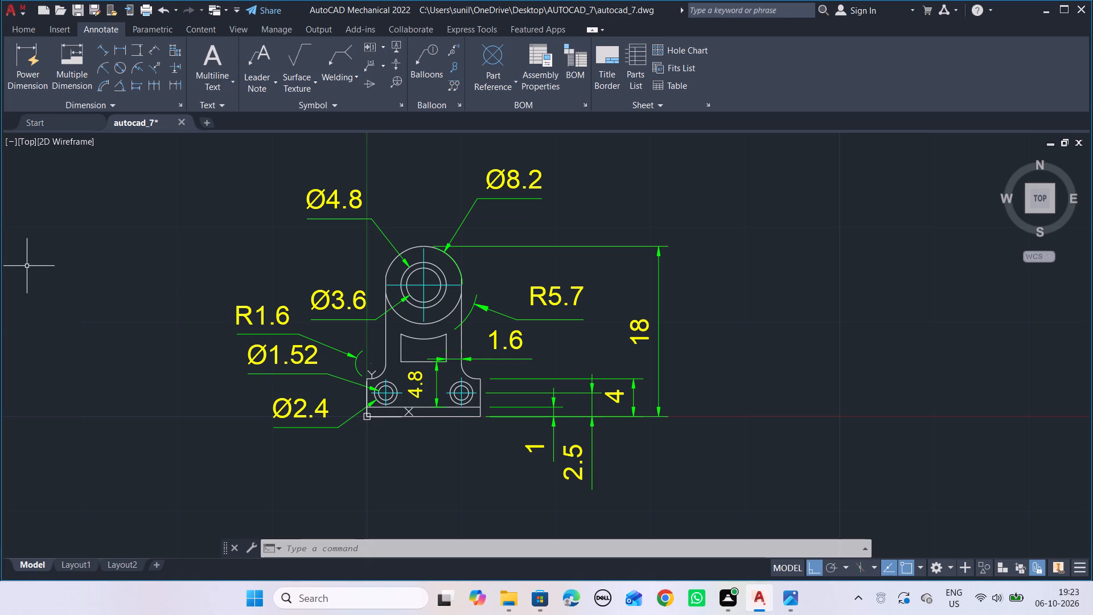
key(alt+Tab)
alt+click(193, 288)
Save the dimensioned bracket drawing under its existing name, autocad_7.
key(ctrl+s)
key(alt+Tab)
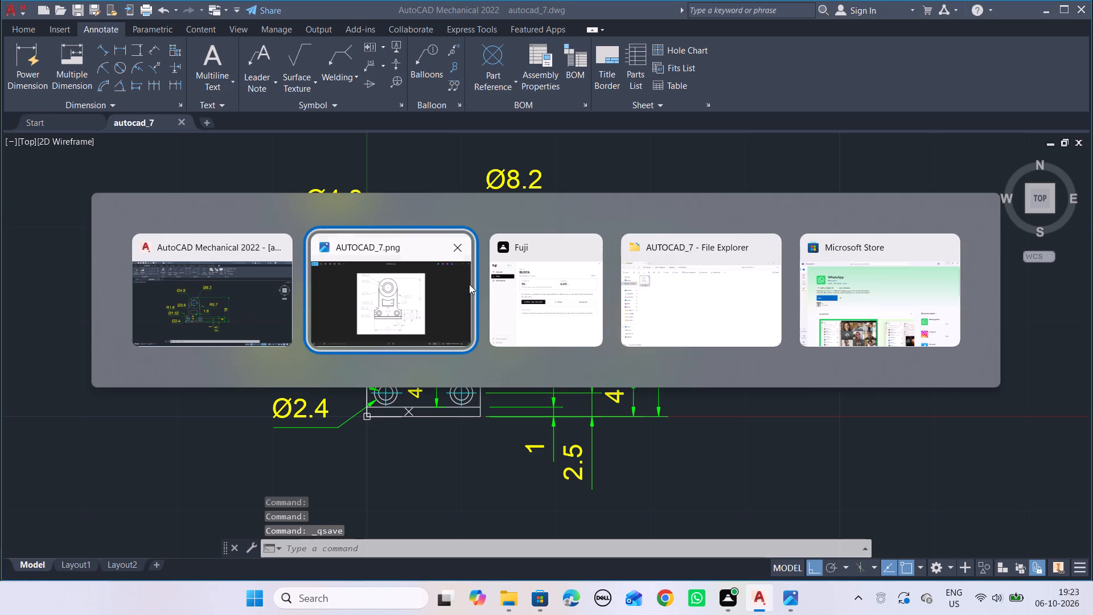
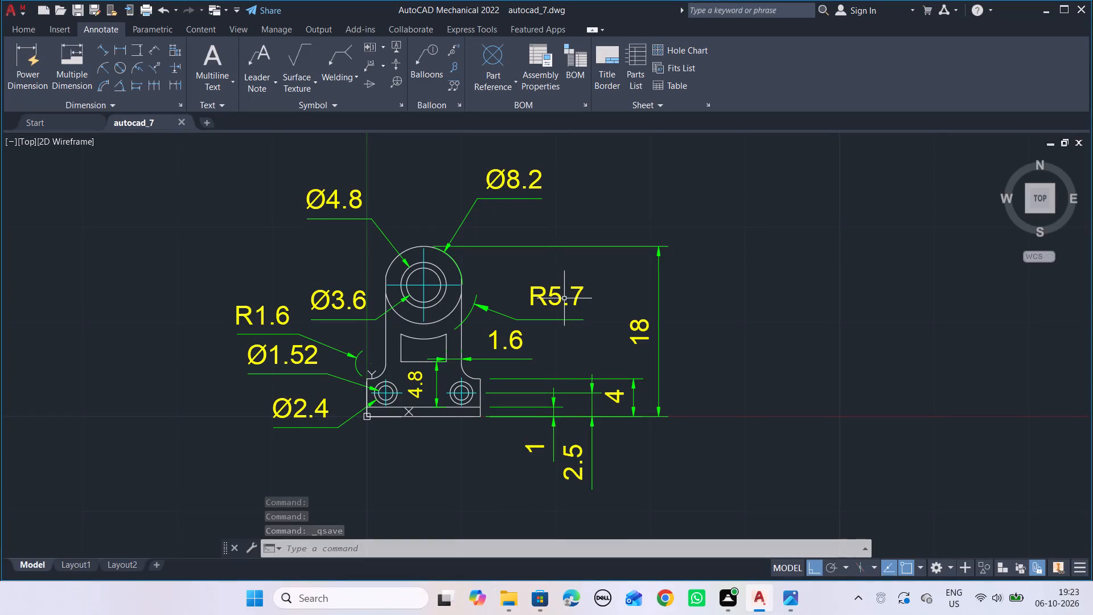
Save the dimensioned bracket drawing again under its existing name.
key(ctrl+s)
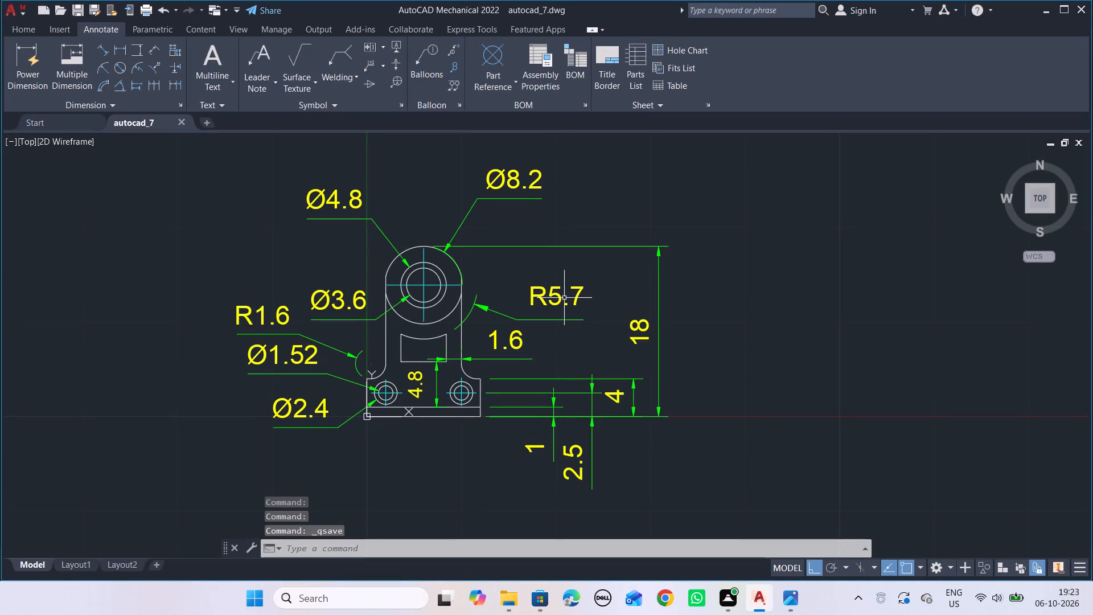
Start a plot of the model and choose Microsoft Print to PDF as the plotter.
key(ctrl+p)
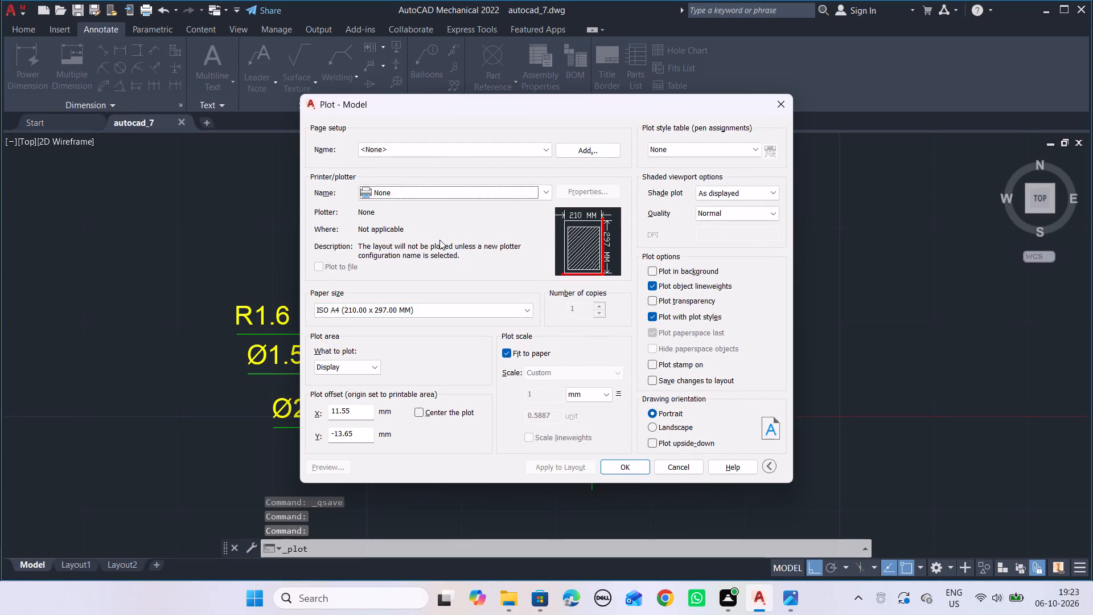
click(409, 153)
click(409, 153)
click(404, 190)
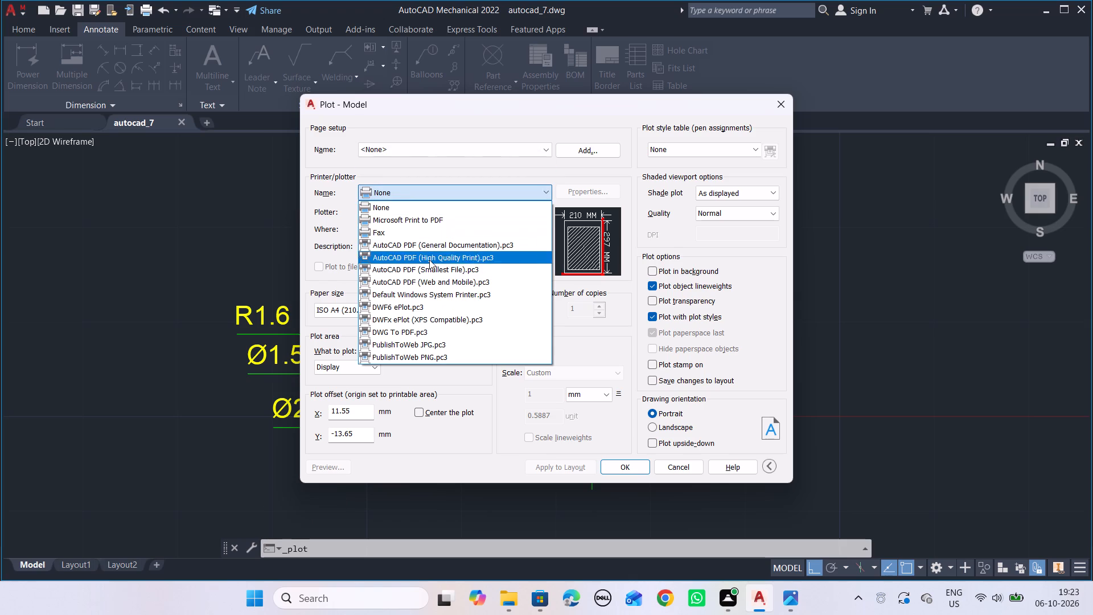
click(442, 223)
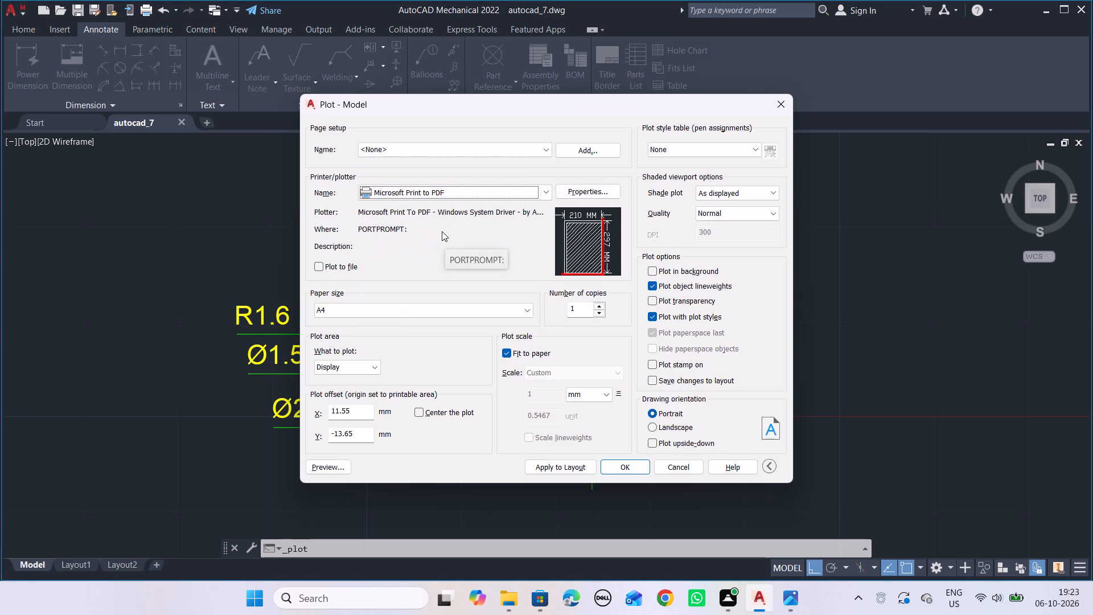
Set the plot area to a window enclosing the whole bracket and all its dimensions.
click(351, 363)
click(364, 405)
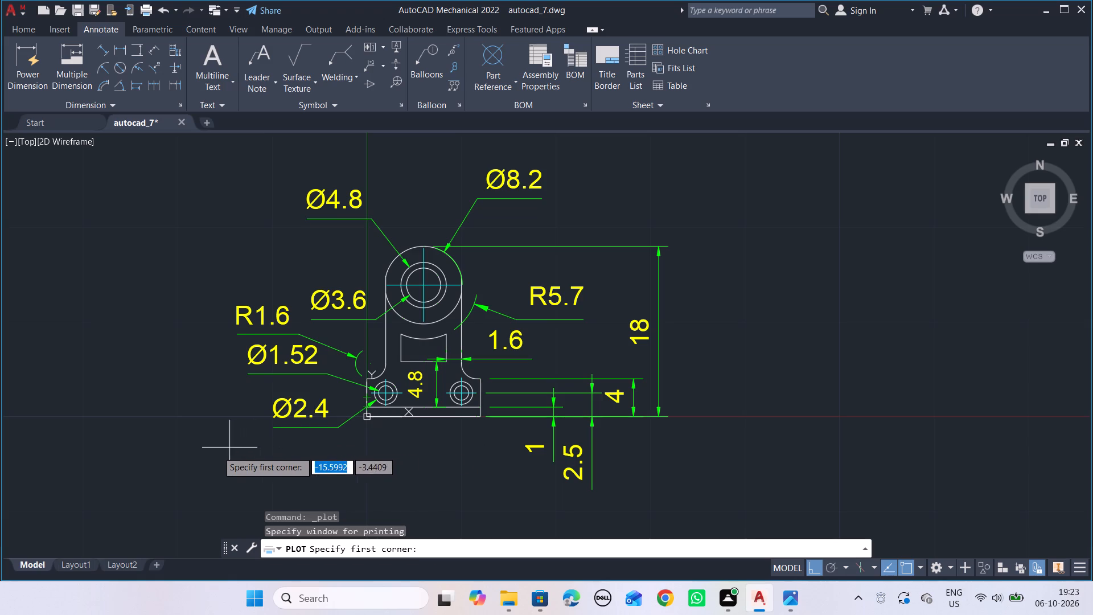
click(175, 512)
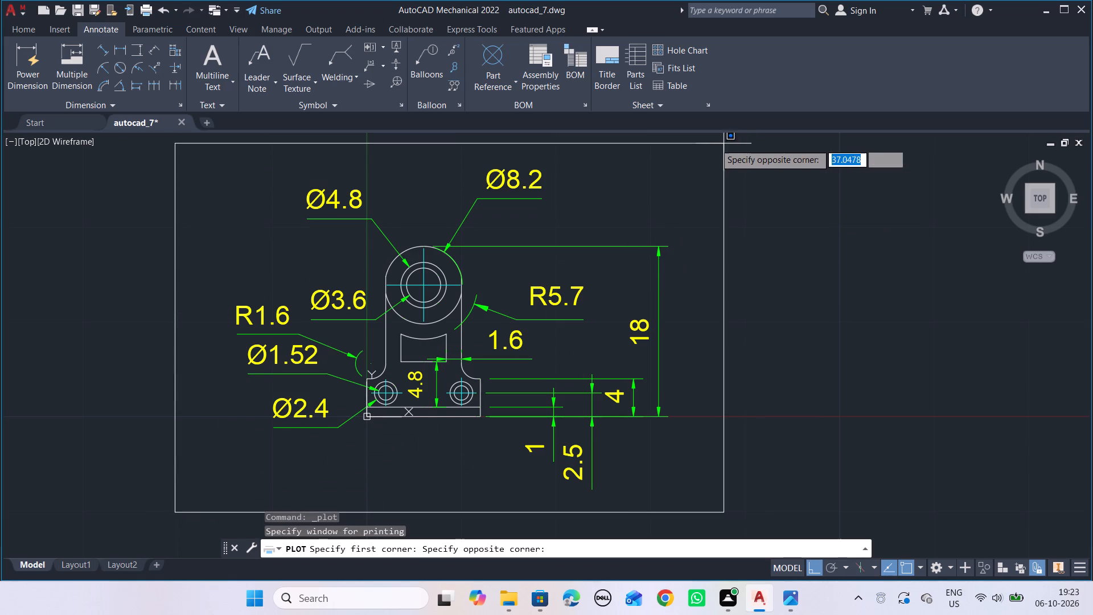
click(702, 157)
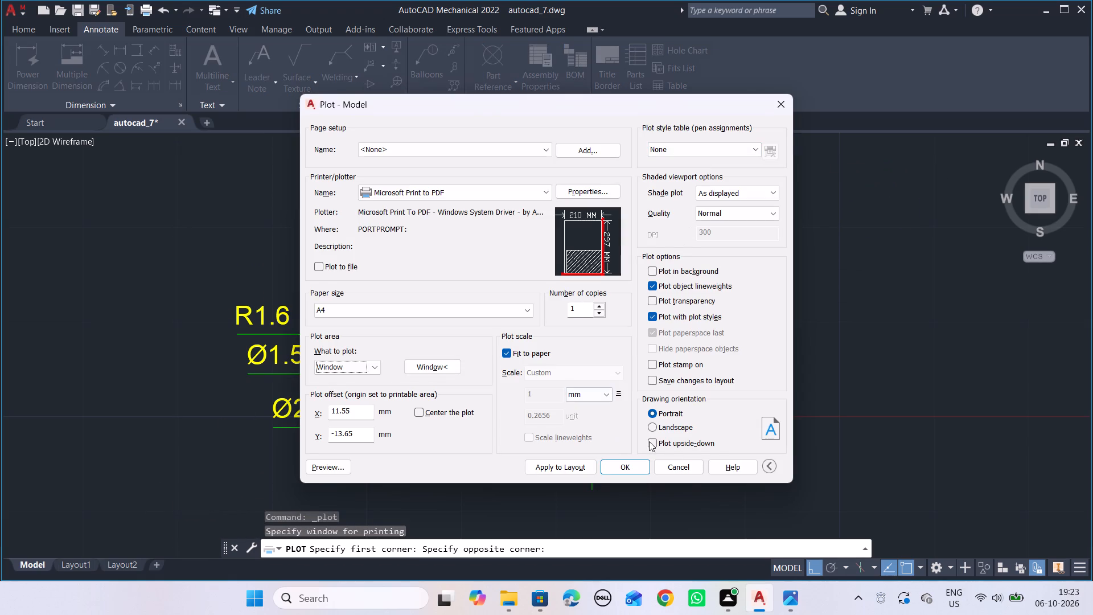
Set the drawing orientation to landscape and centre the plot on the paper.
click(657, 432)
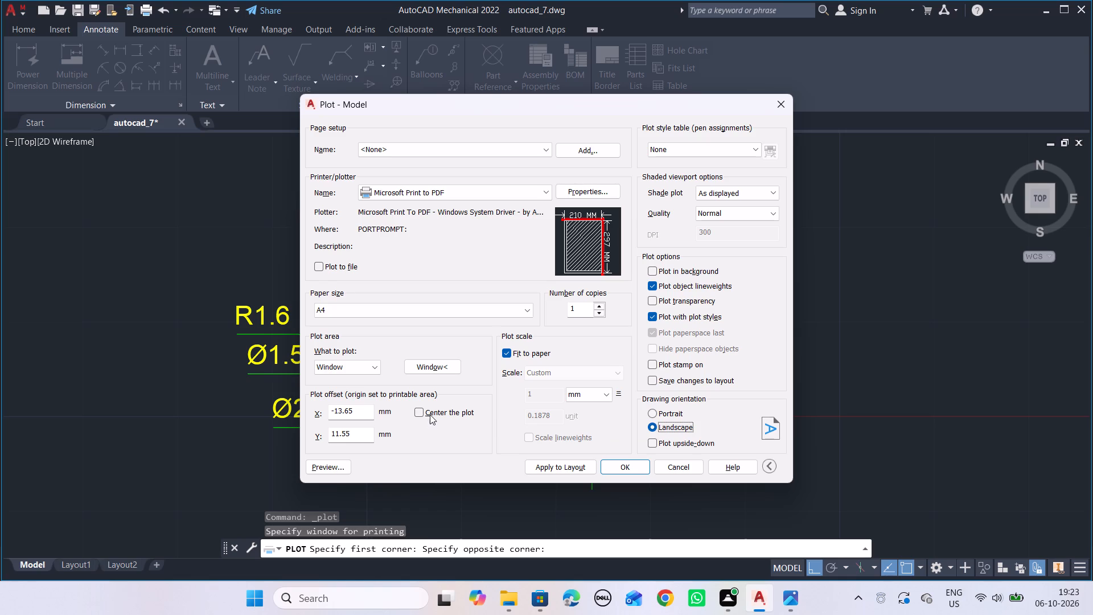
click(430, 415)
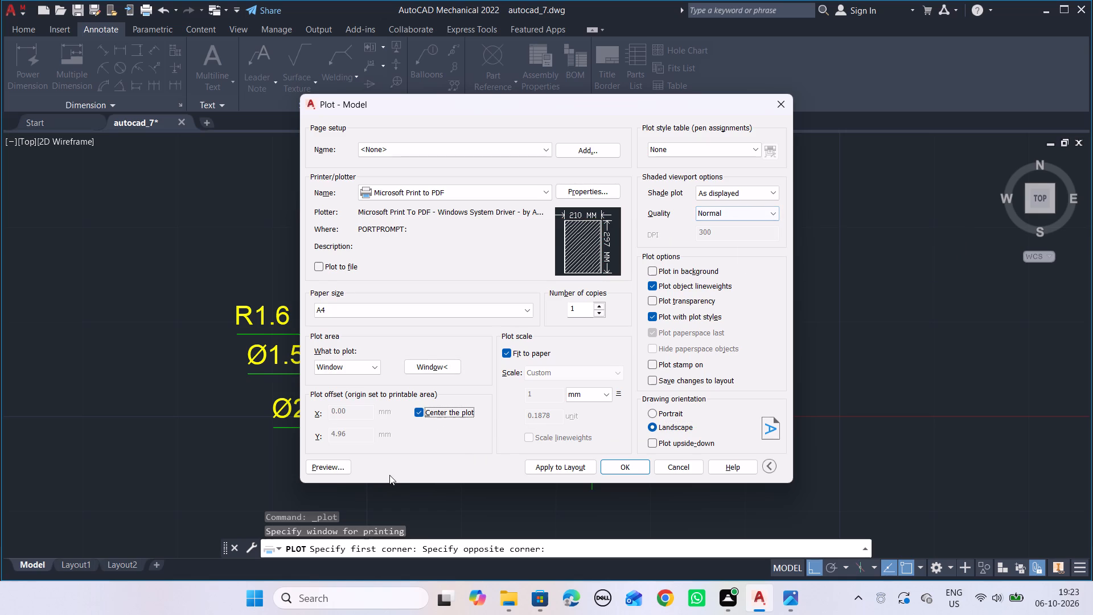
Preview the plot to check the bracket's layout on the sheet, then return to the plot settings.
click(347, 466)
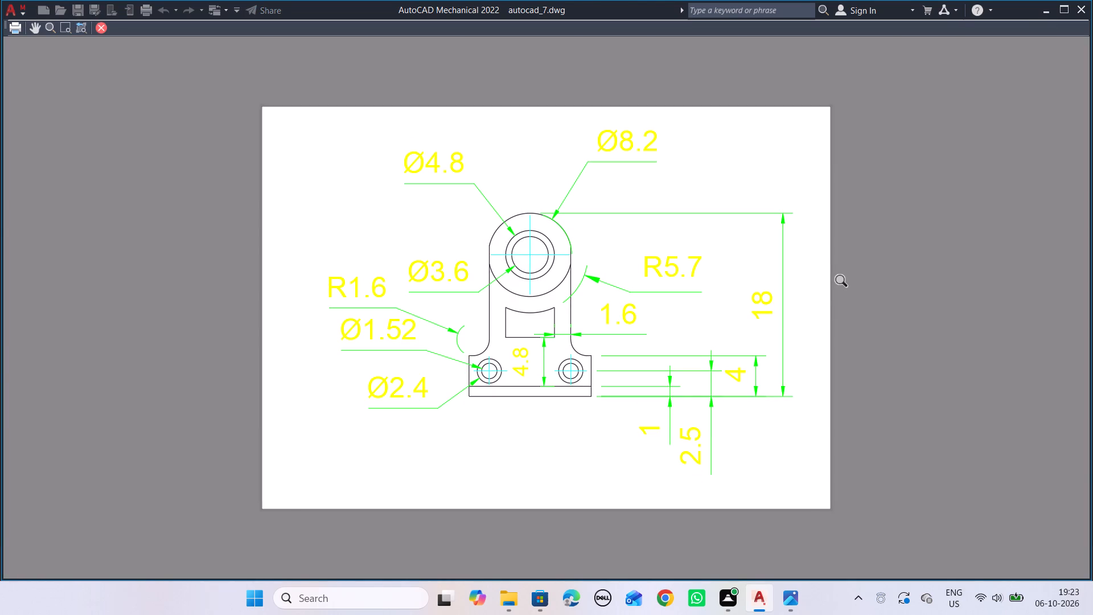
key(Escape)
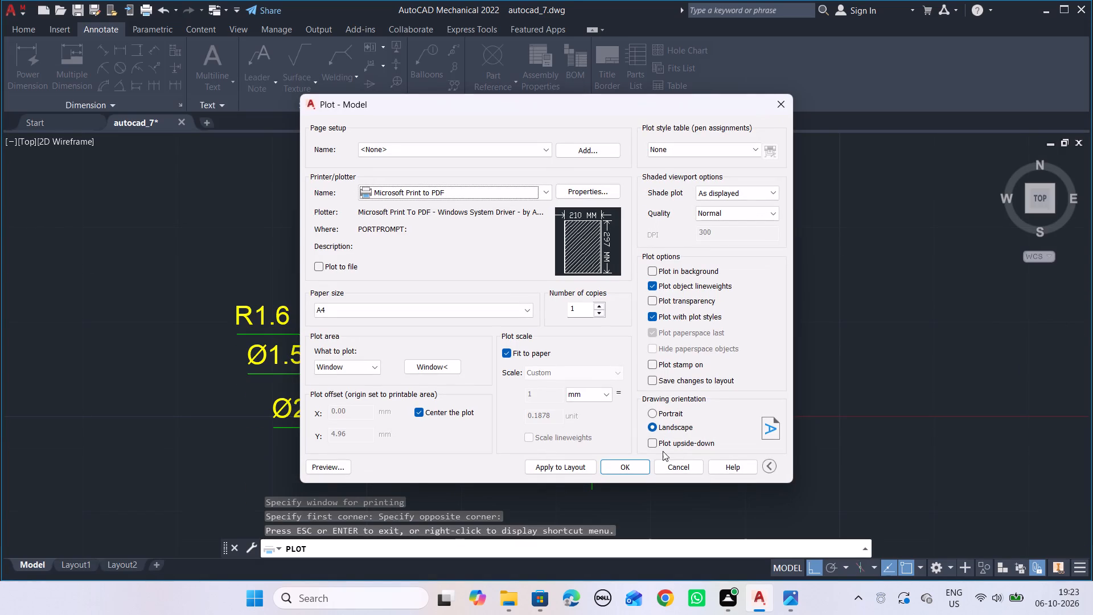